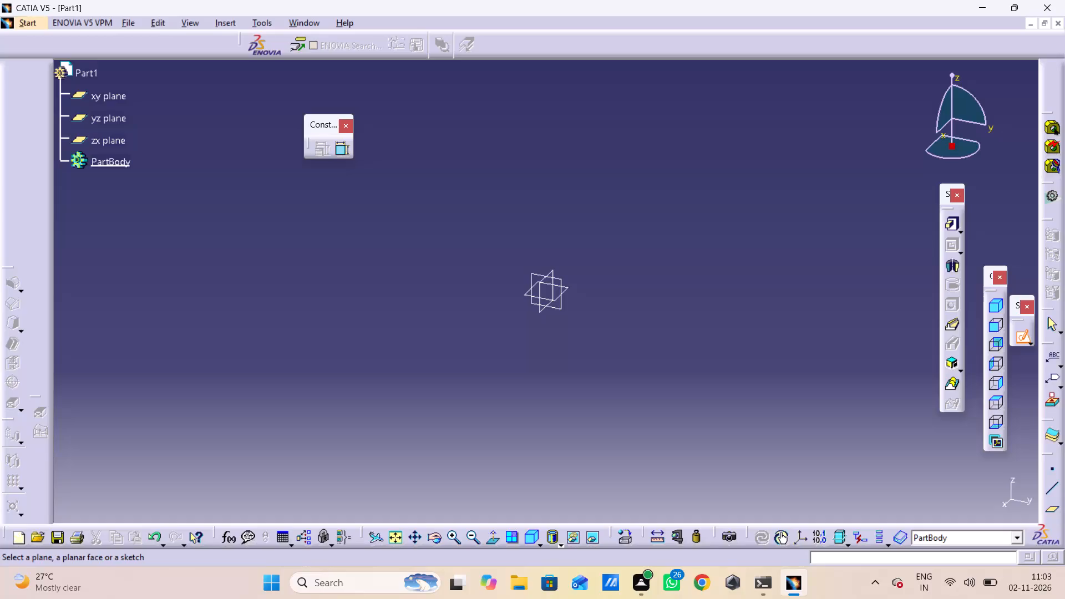
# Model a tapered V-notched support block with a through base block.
# Start a sketch on the yz plane.
pyautogui.scroll(-1, 645, 233)
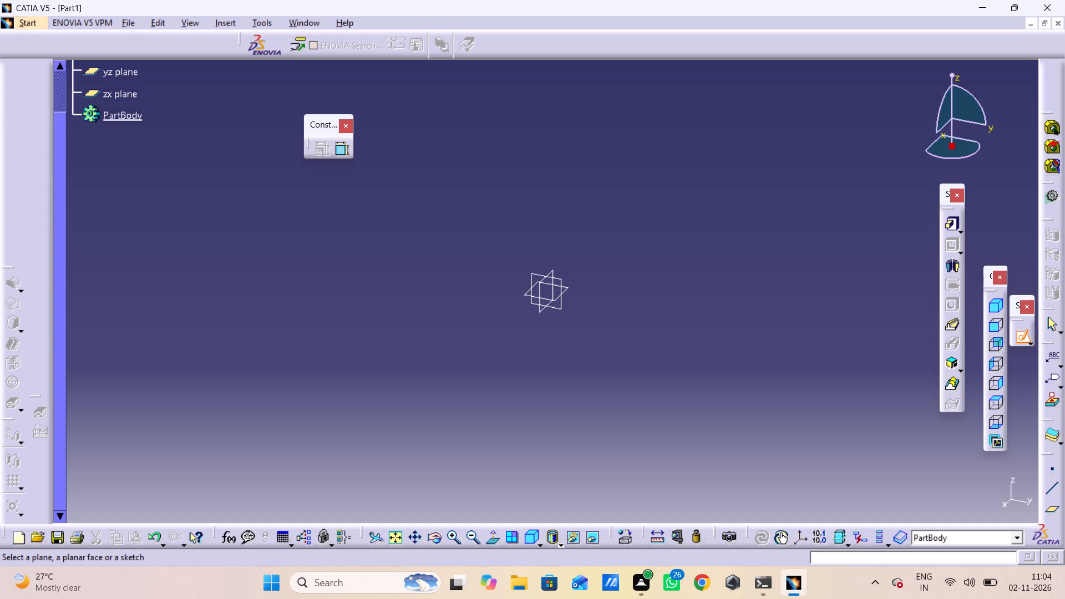
pyautogui.click(558, 278)
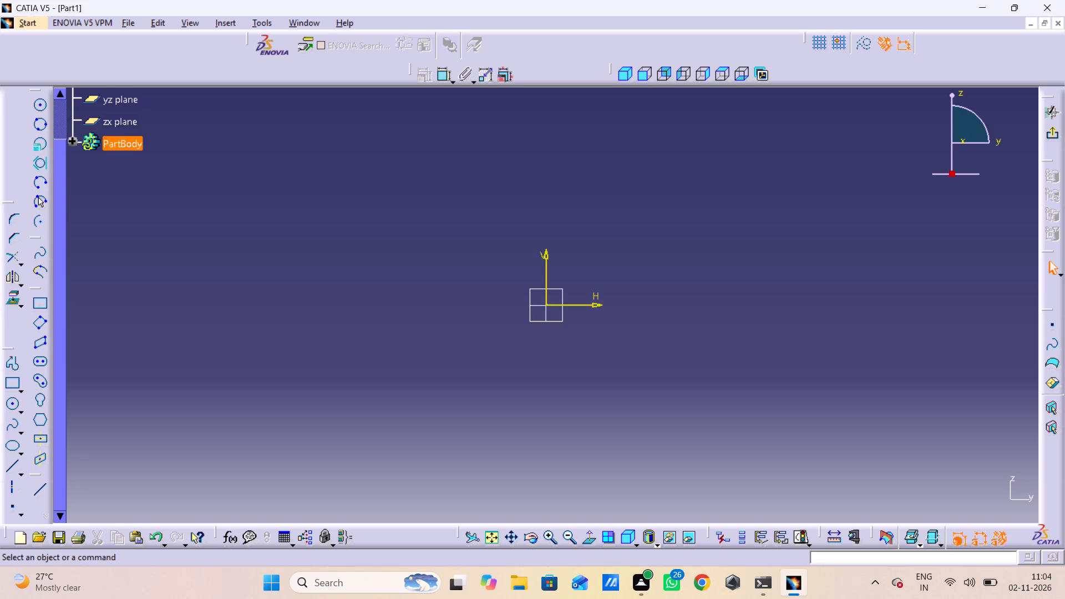
# Sketch a closed inverted-U profile about 105 mm wide and 49 mm high, with a bottom notch about 36 mm wide and 34 mm deep.
pyautogui.doubleClick(11, 362)
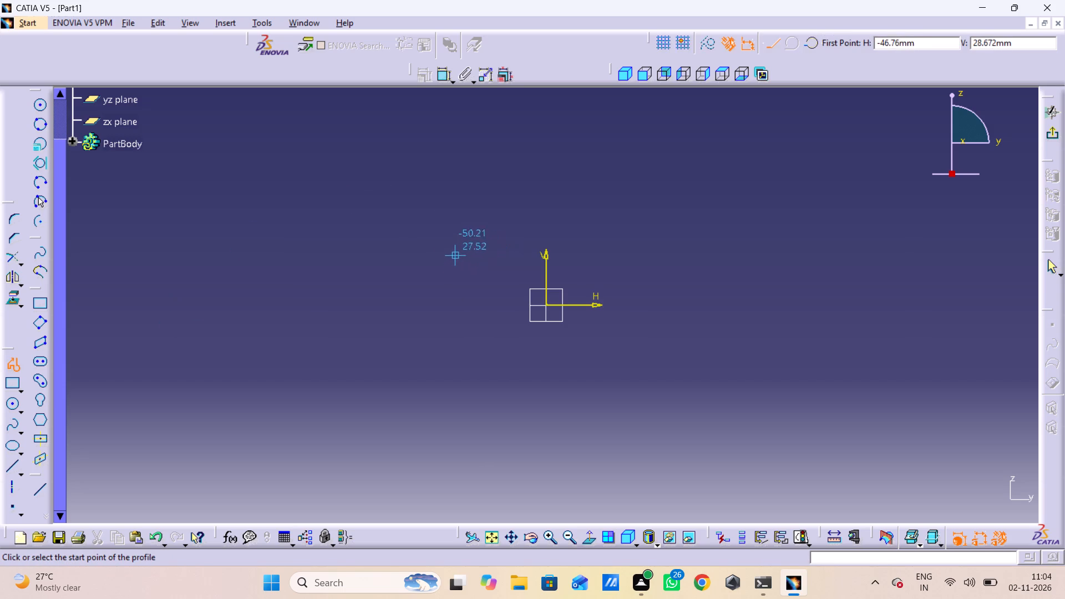
pyautogui.click(481, 248)
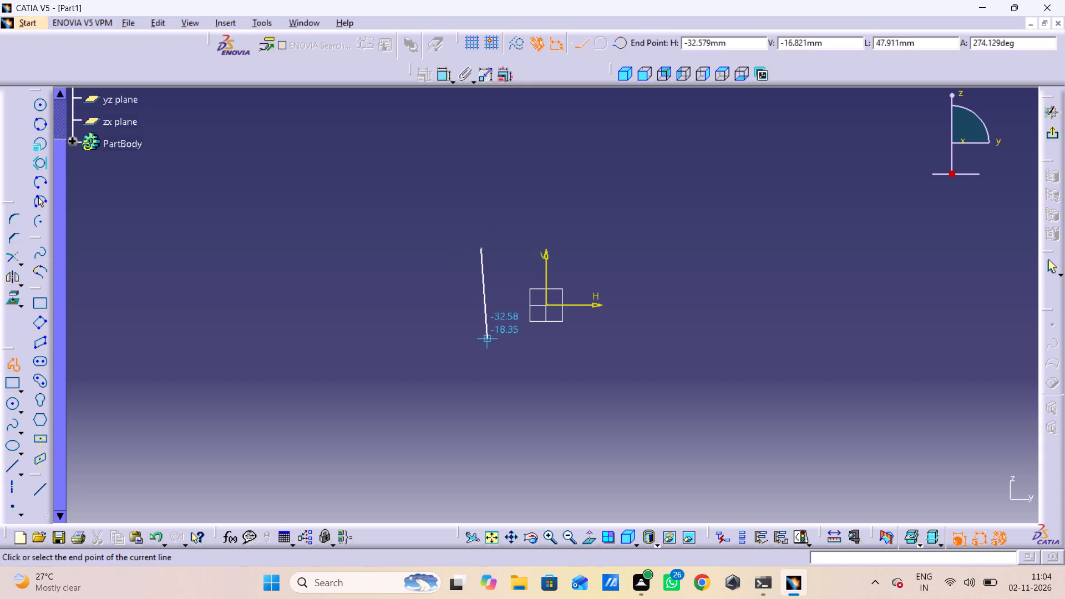
pyautogui.click(484, 337)
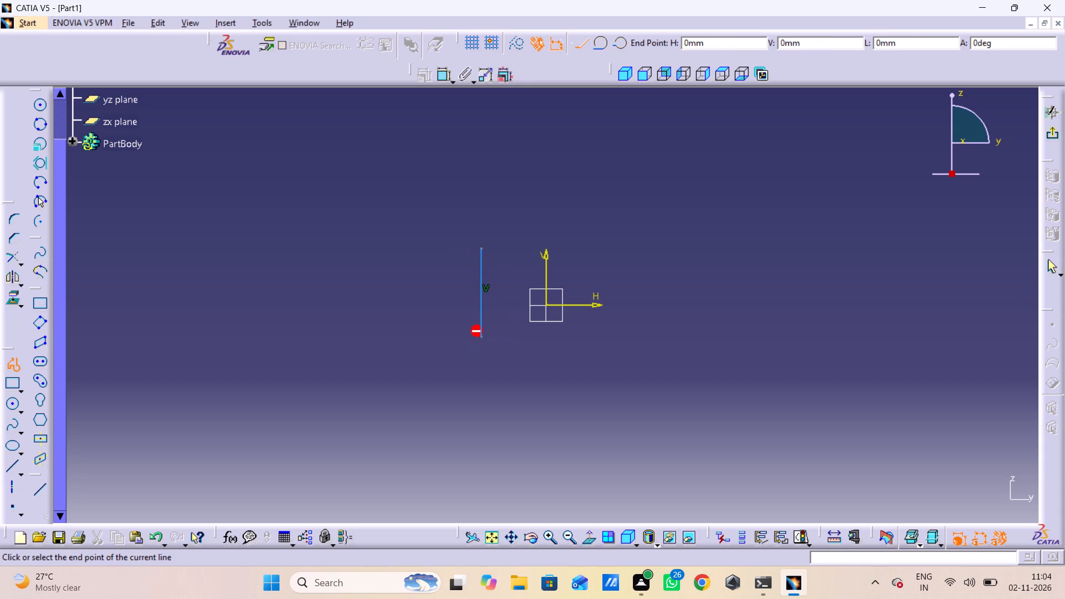
pyautogui.click(537, 336)
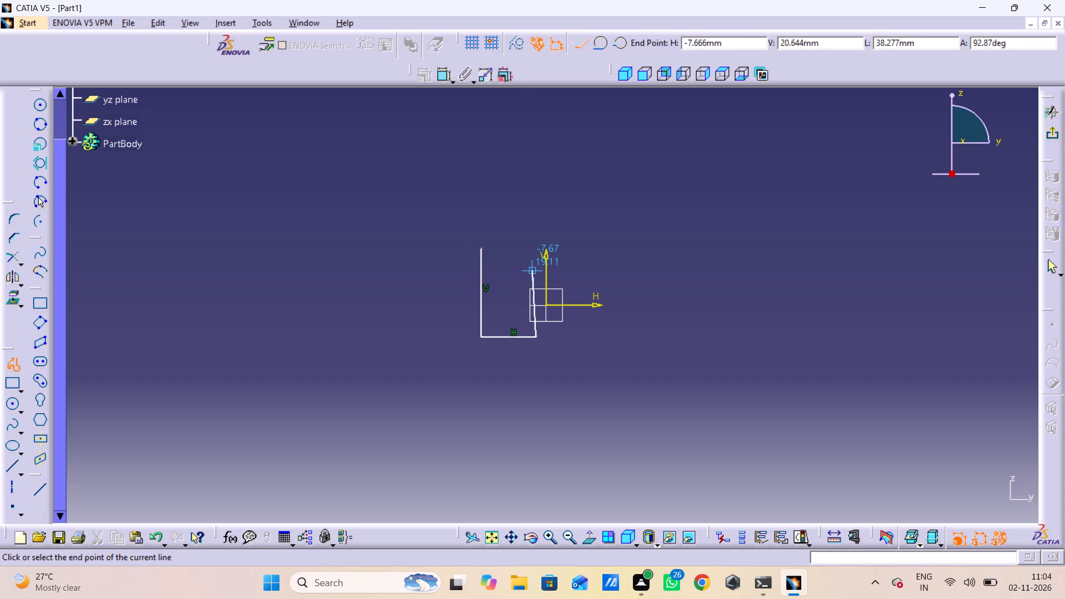
pyautogui.click(534, 276)
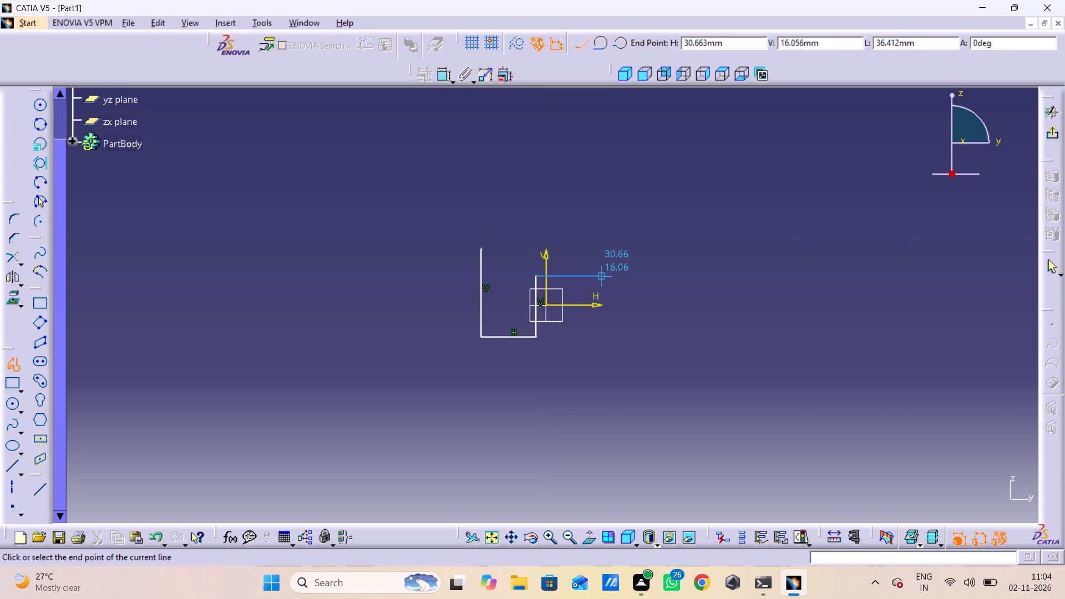
pyautogui.click(601, 275)
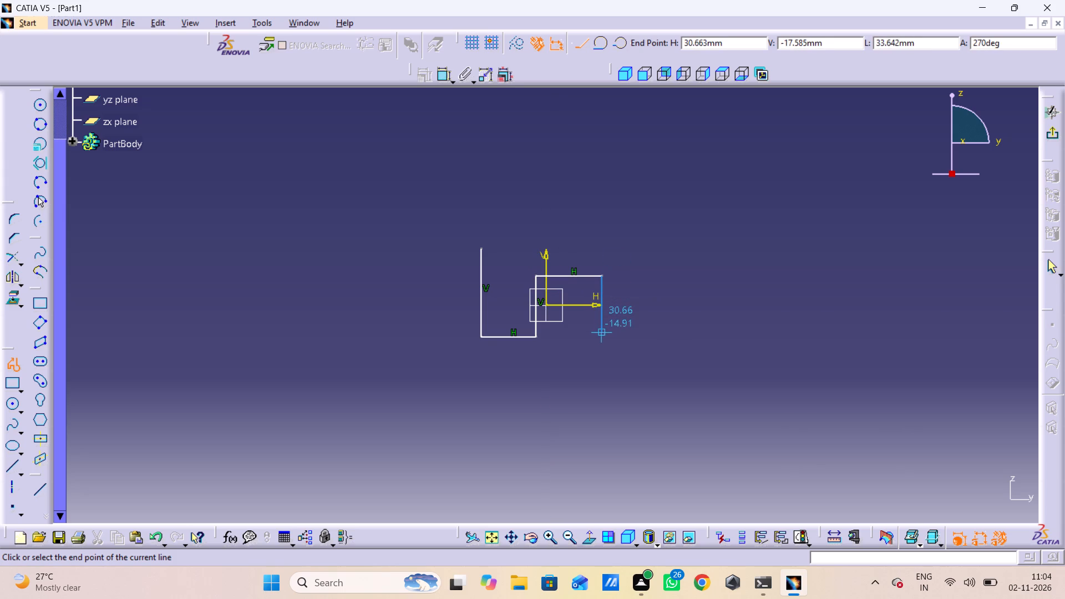
pyautogui.click(603, 336)
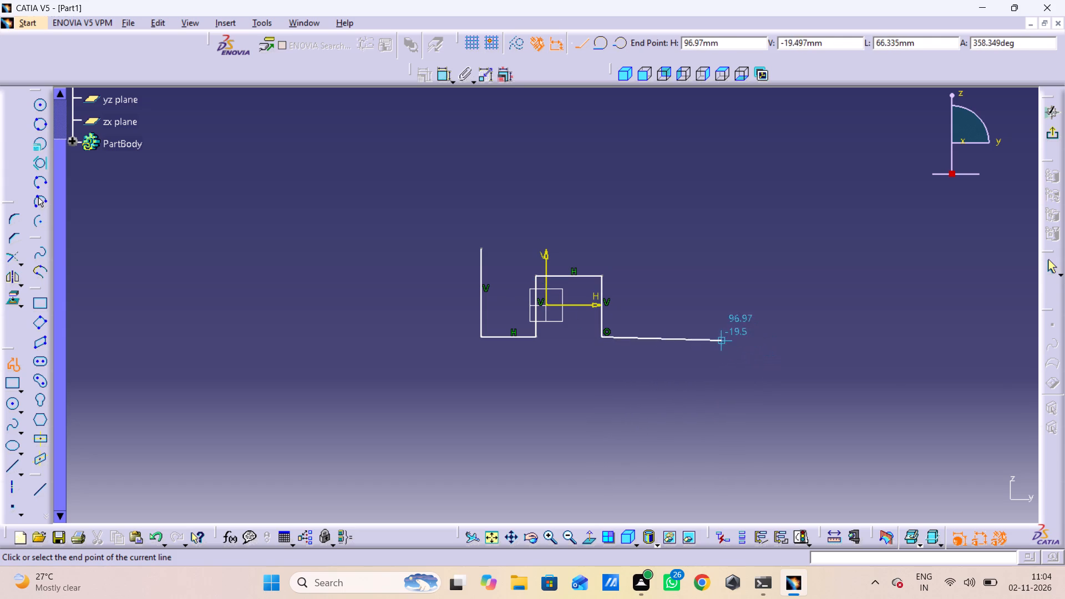
pyautogui.click(671, 338)
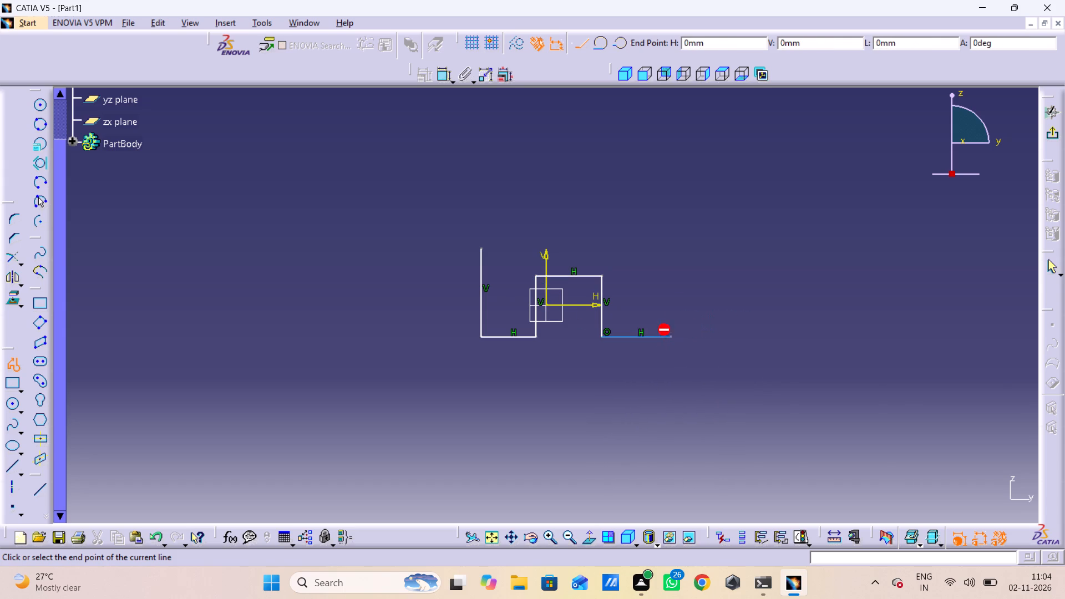
pyautogui.click(667, 253)
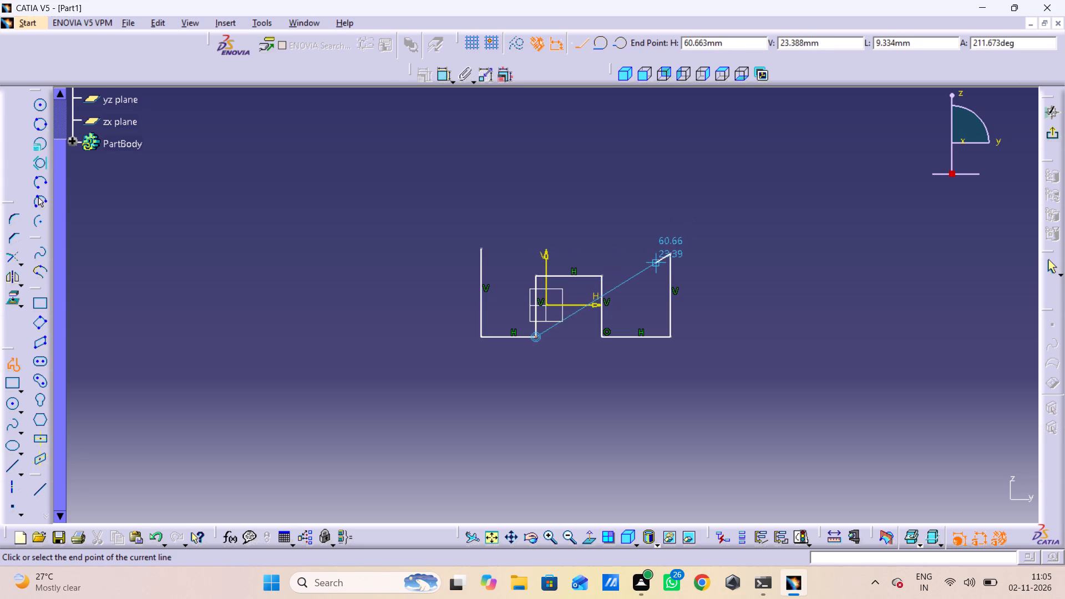
pyautogui.hotkey('ctrl', 'z')
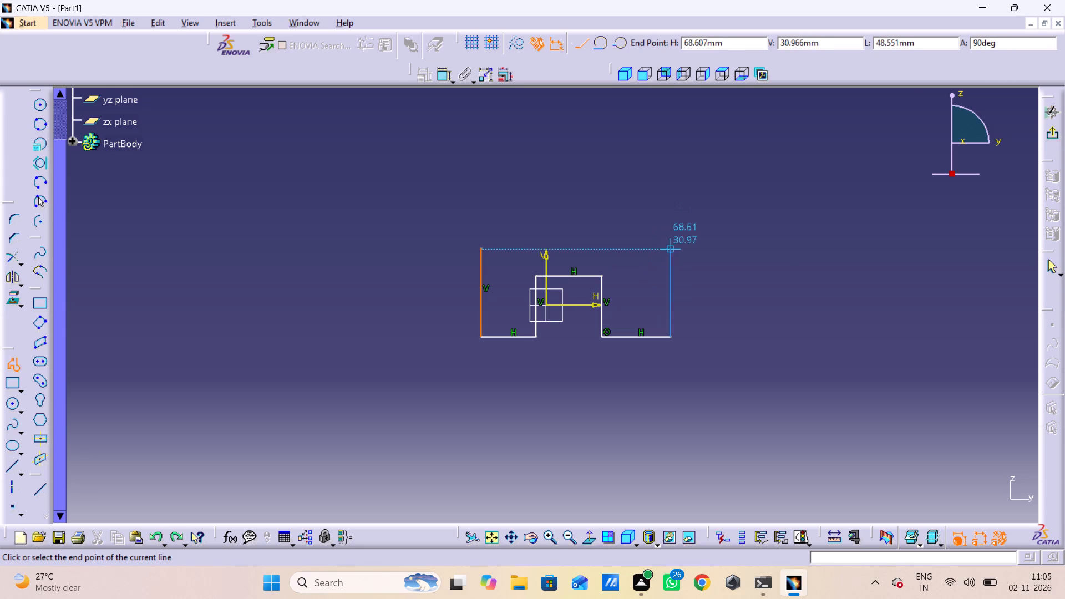
pyautogui.click(669, 252)
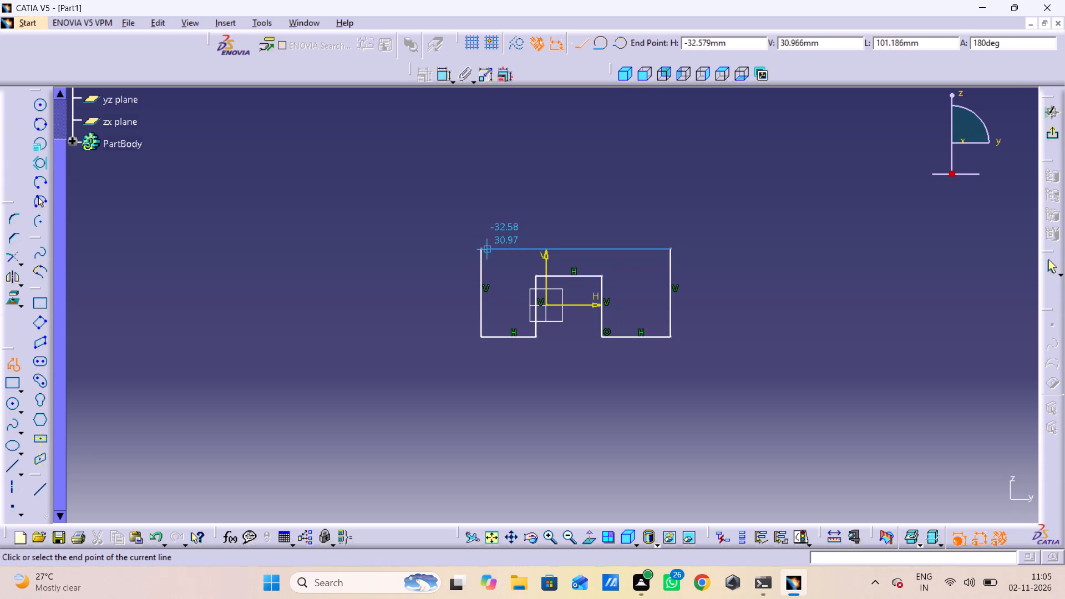
pyautogui.click(484, 248)
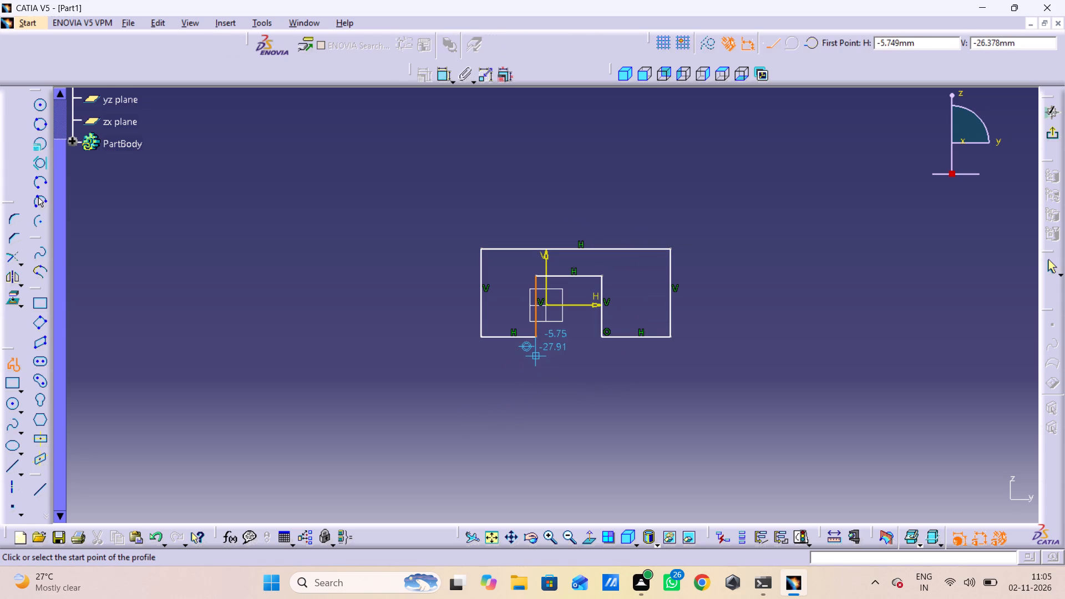
# Extend the notch below the profile with a three-sided open outline, flush with the notch sides and about 19.5 mm deep.
pyautogui.click(534, 336)
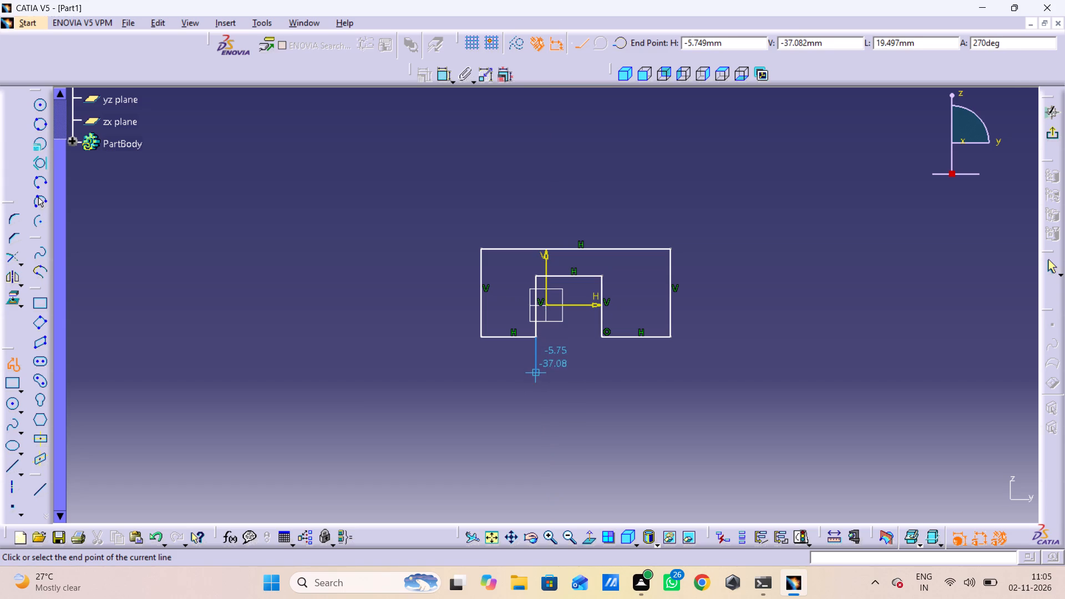
pyautogui.click(534, 373)
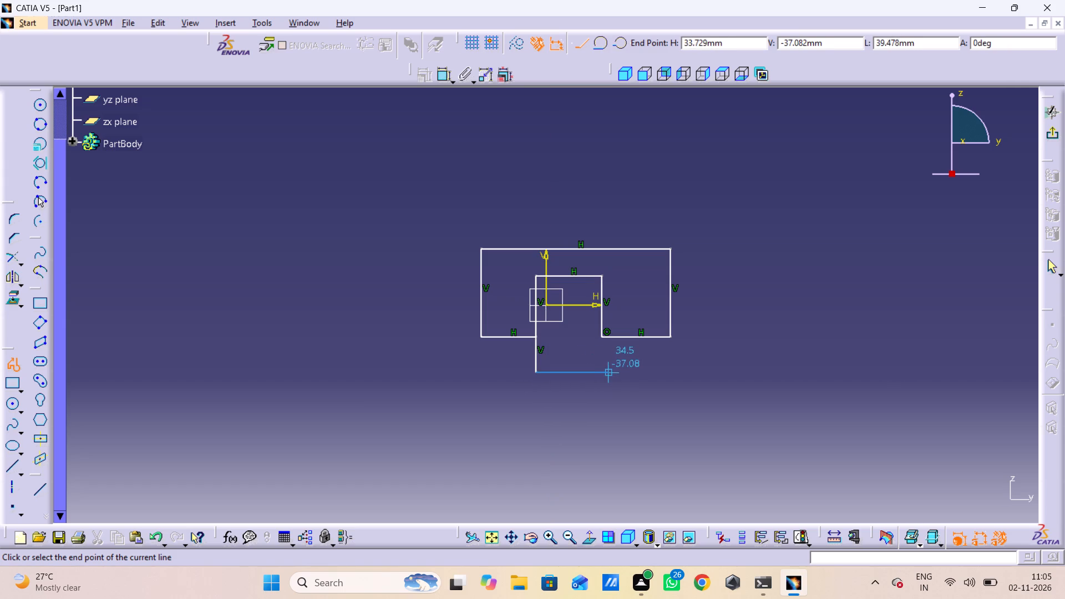
pyautogui.click(602, 373)
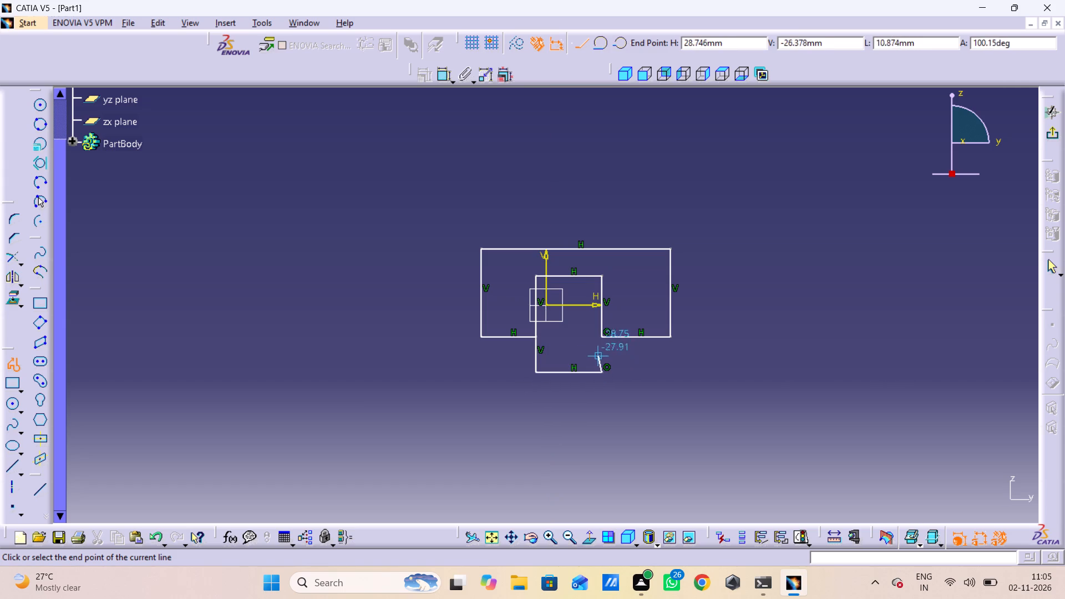
pyautogui.click(600, 338)
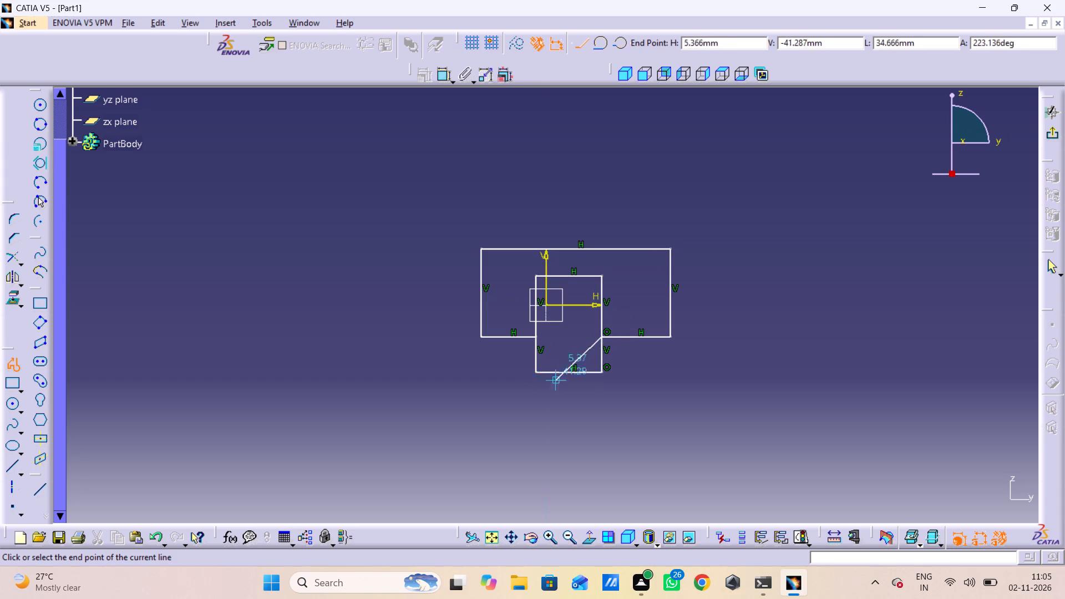
pyautogui.press('Escape')
pyautogui.press('Escape')
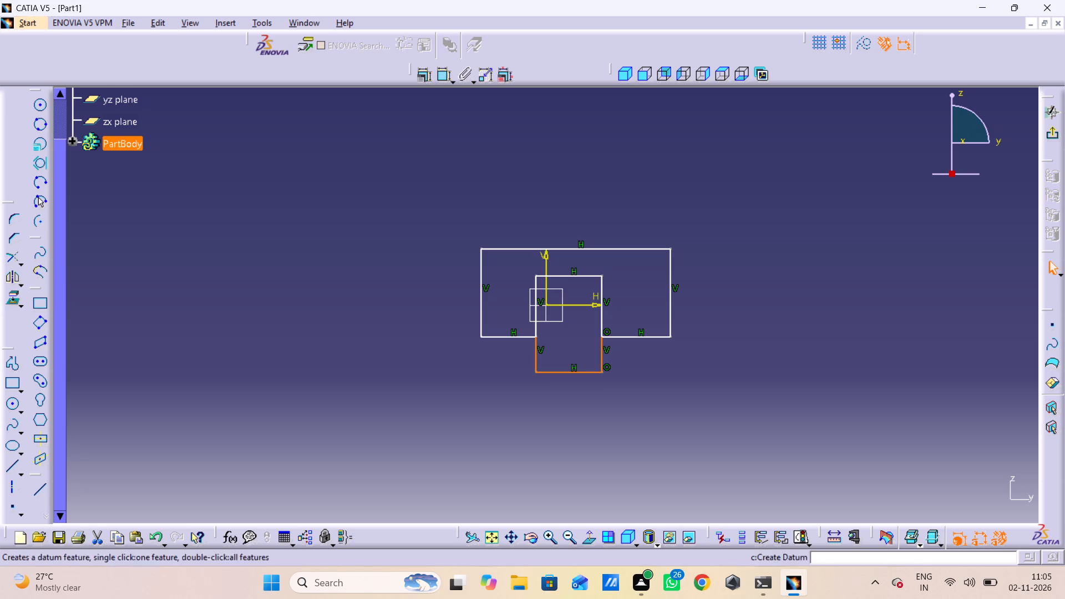
# Delete the profile's outer top horizontal line.
pyautogui.rightClick(605, 247)
pyautogui.click(662, 440)
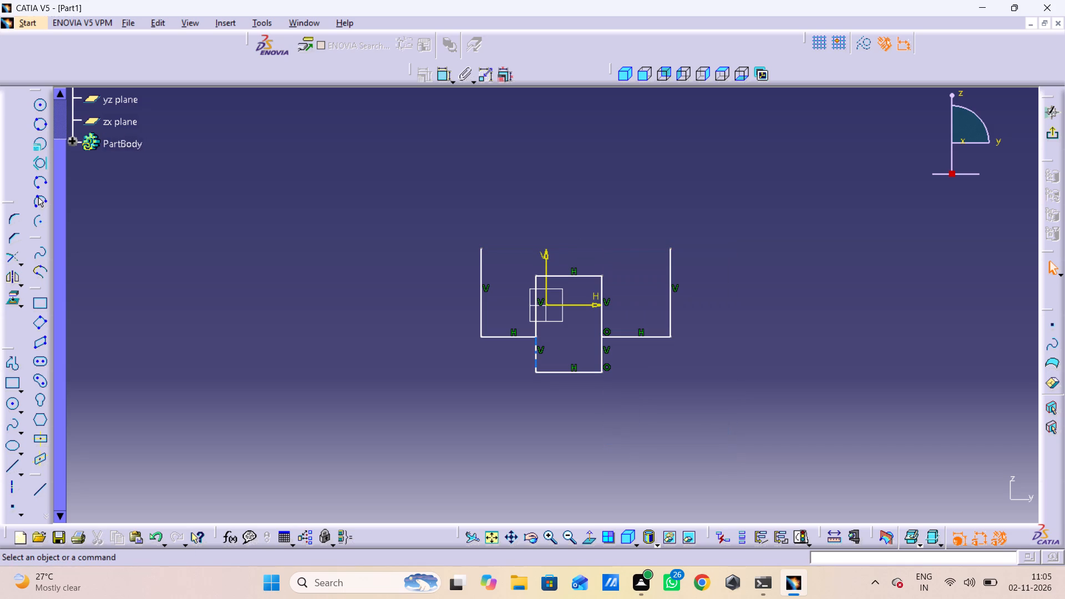
# Redraw the top edge between the outer sides with a central trapezoidal recess about 43 mm wide at the top and 18 mm deep.
pyautogui.doubleClick(16, 363)
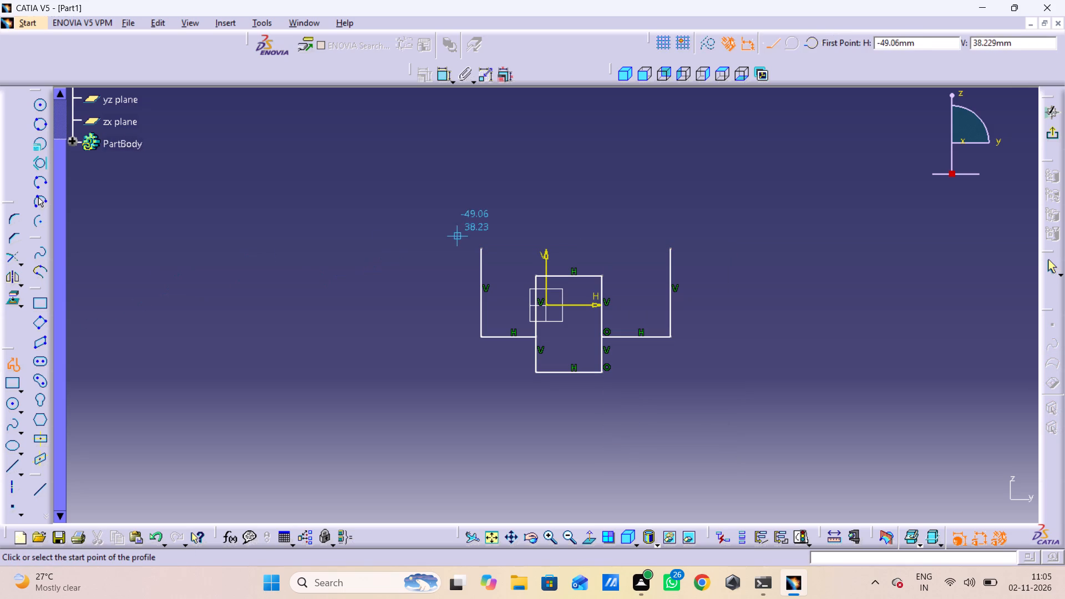
pyautogui.click(483, 248)
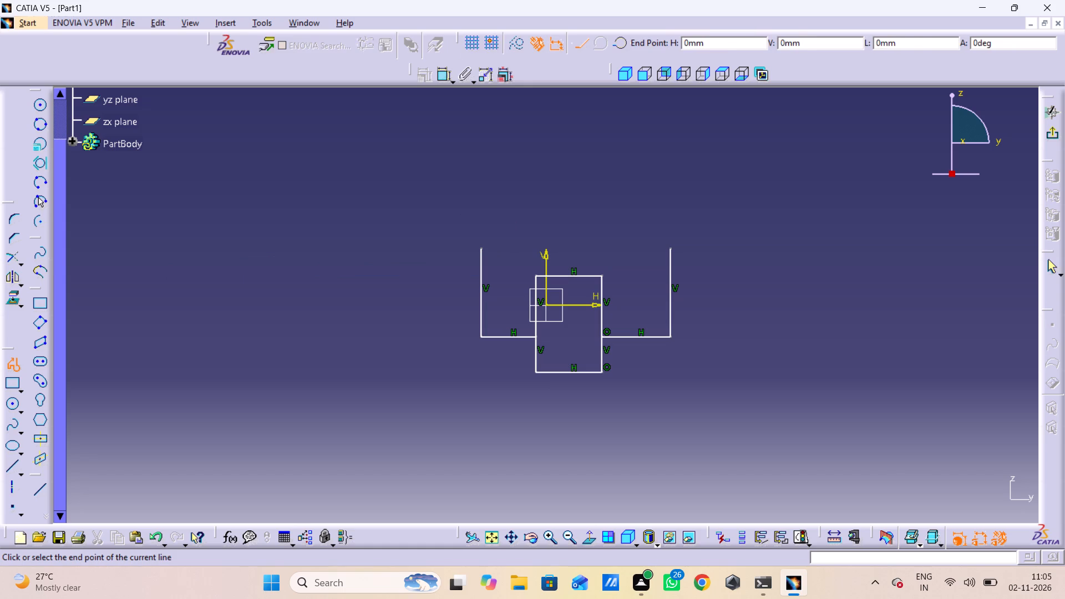
pyautogui.click(536, 248)
pyautogui.click(554, 282)
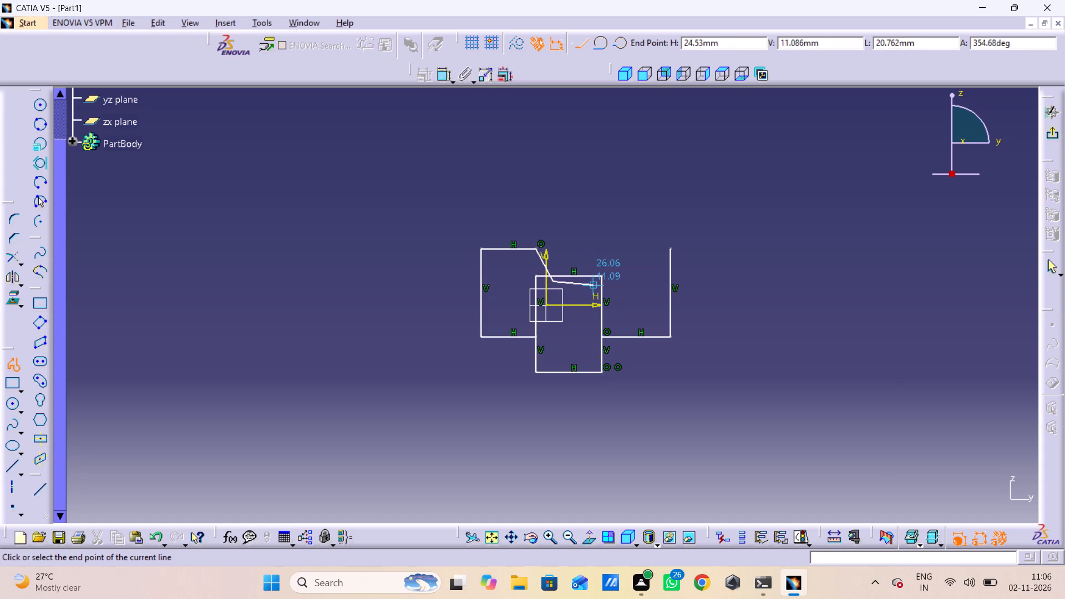
pyautogui.click(594, 282)
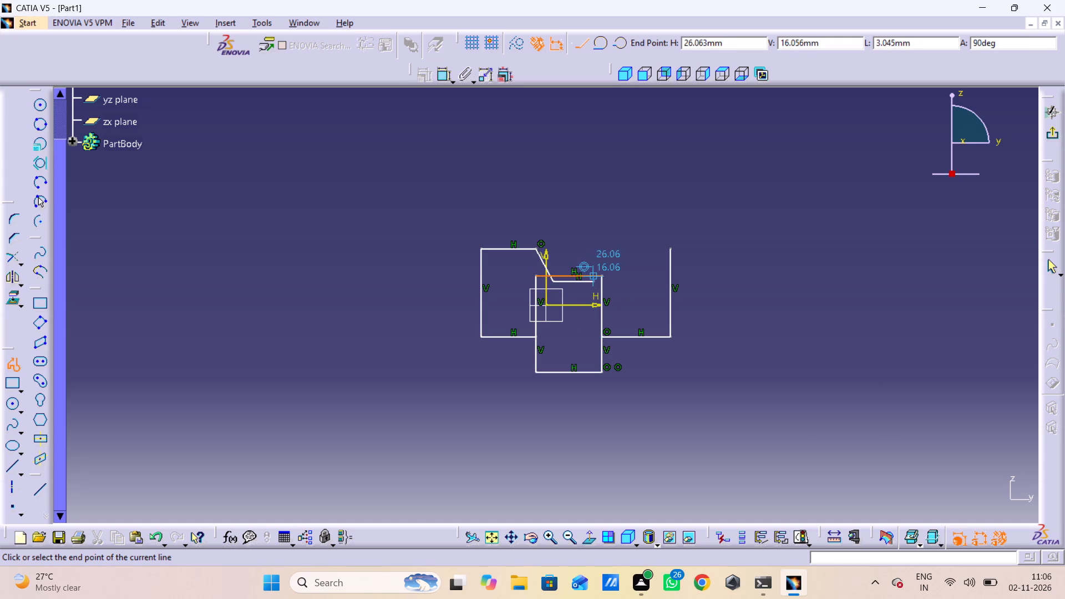
pyautogui.click(615, 248)
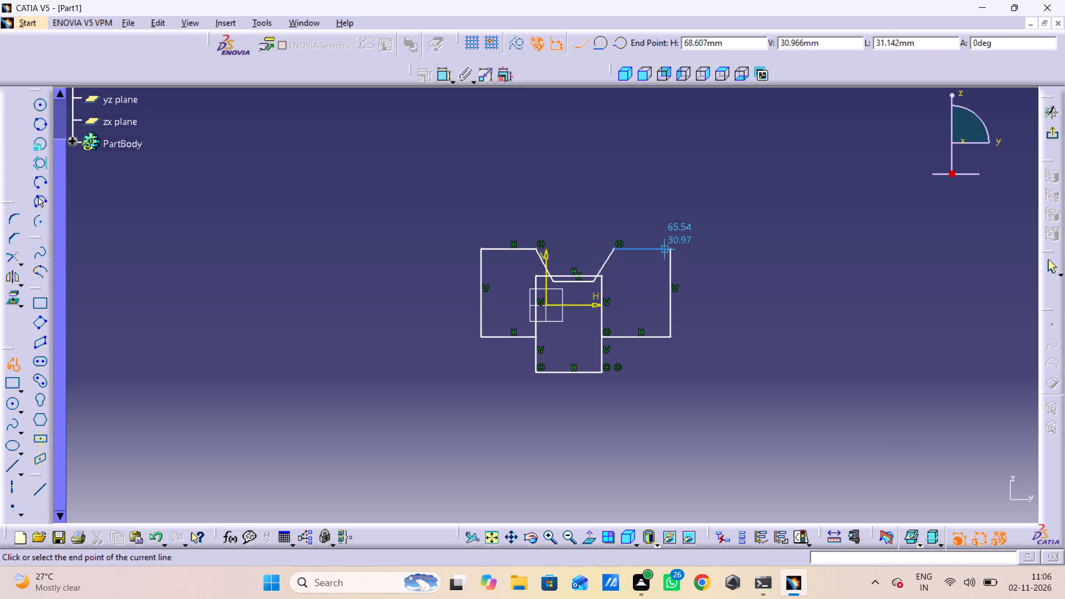
pyautogui.click(668, 249)
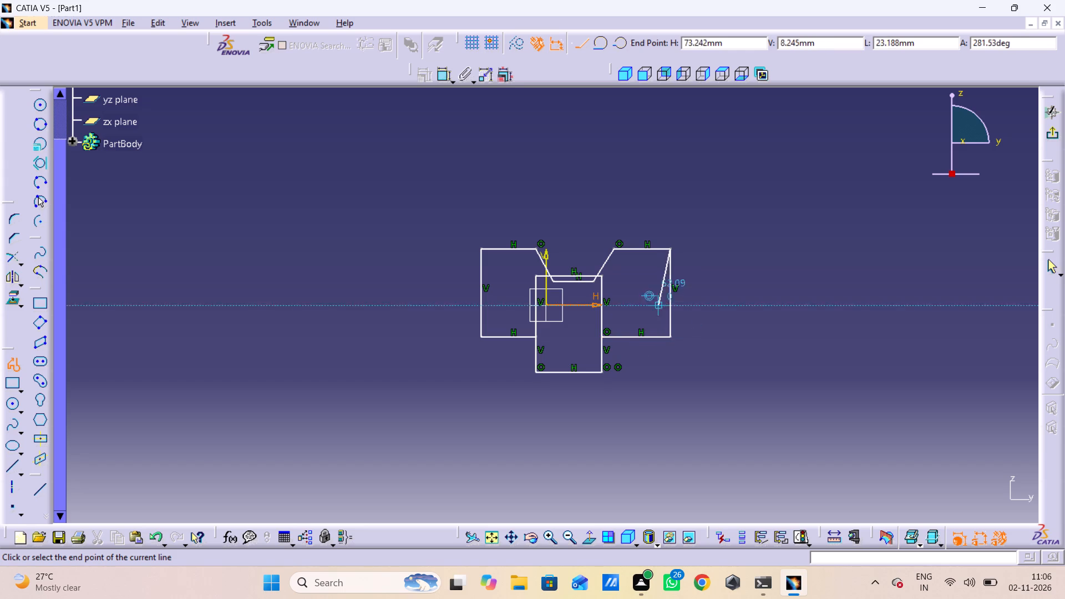
pyautogui.press('Escape')
pyautogui.click(631, 280)
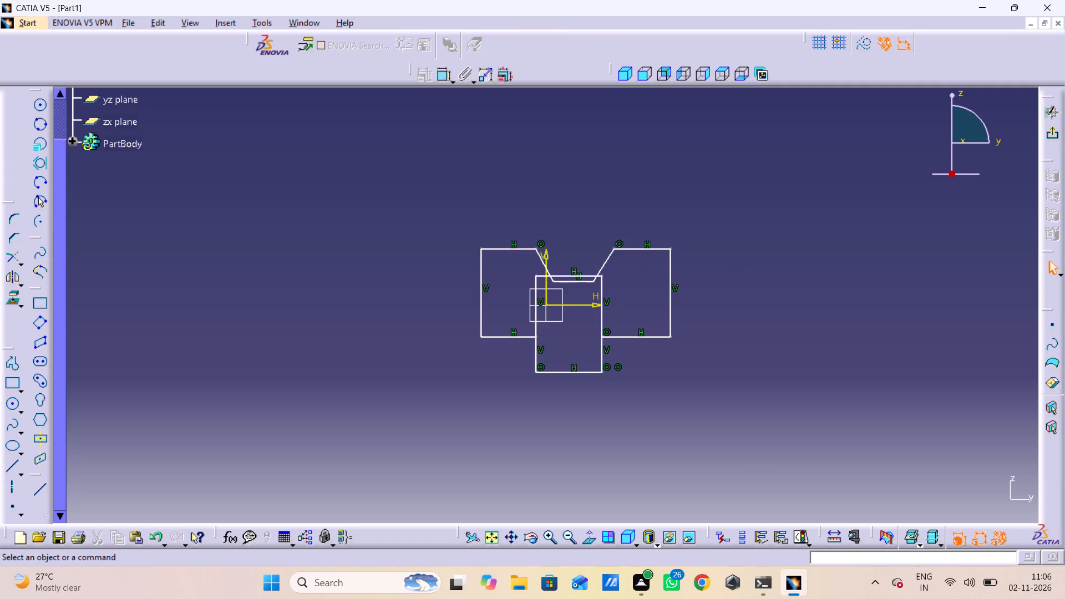
# Delete the horizontal line at the top of the inner rectangle.
pyautogui.rightClick(589, 273)
pyautogui.click(660, 465)
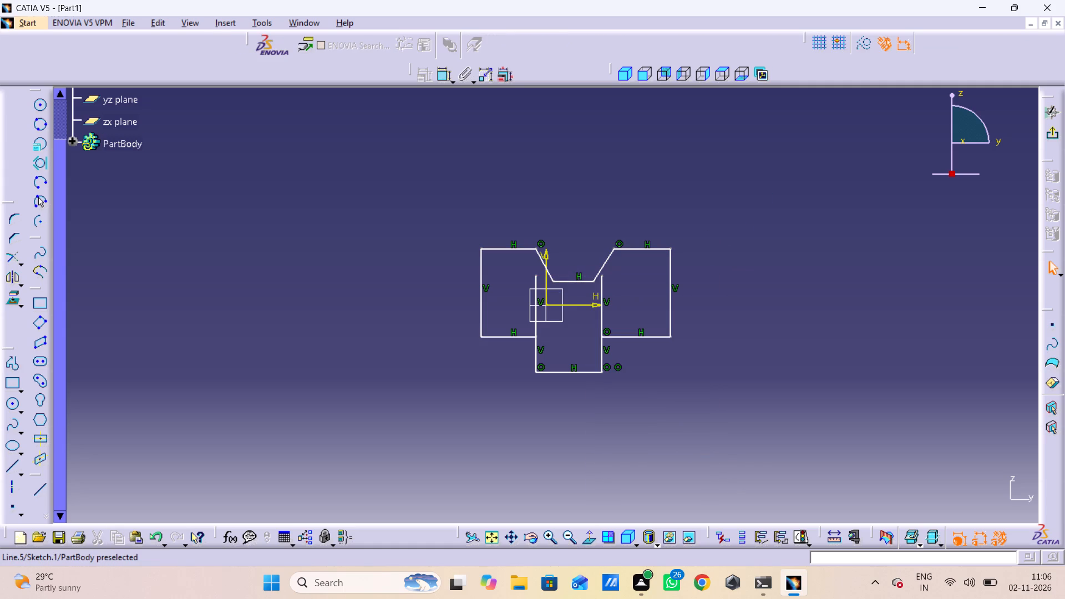
# Lower the open upper ends of the inner rectangle's two vertical sides to about V 8.8 mm, below the trapezoidal recess.
pyautogui.moveTo(601, 277); pyautogui.dragTo(601, 304)
pyautogui.moveTo(599, 302); pyautogui.dragTo(600, 290)
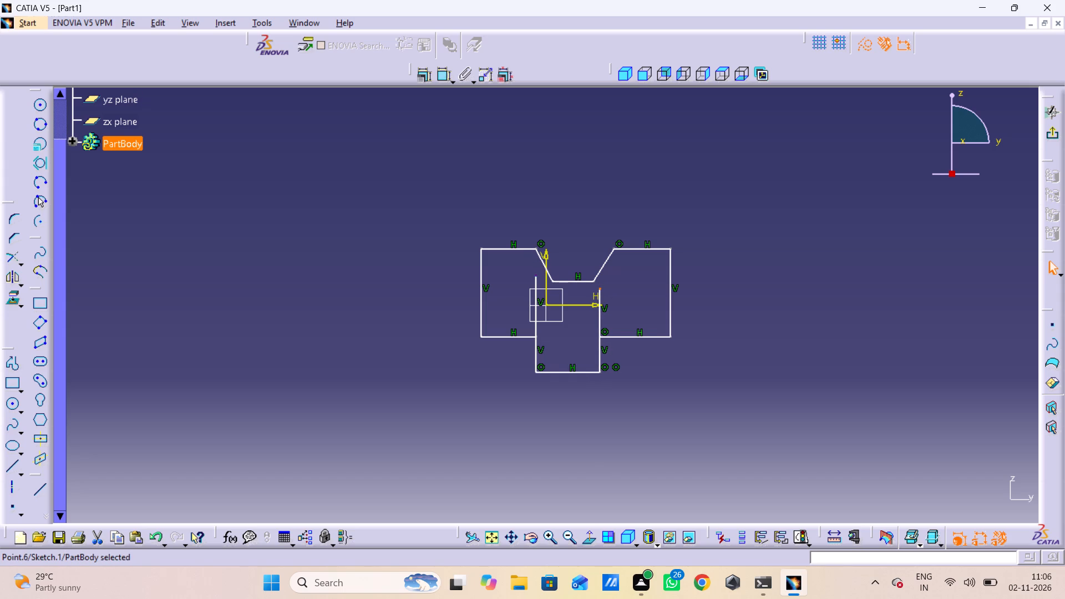
pyautogui.moveTo(536, 275); pyautogui.dragTo(536, 294)
pyautogui.click(536, 294)
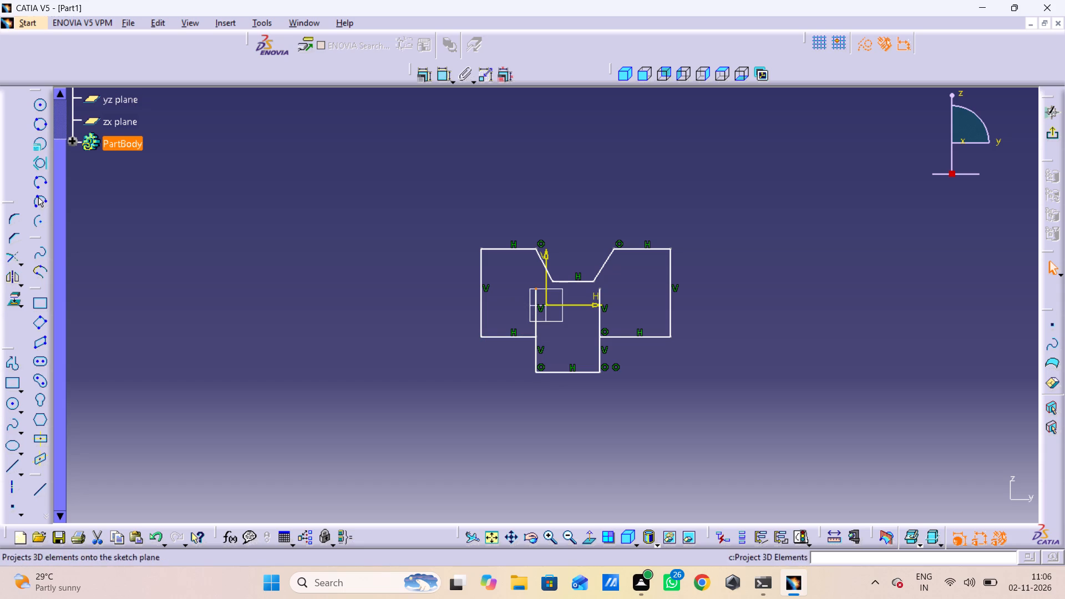
# Close the inner rectangle with a horizontal line about 35 mm long between the upper ends of its vertical sides.
pyautogui.doubleClick(13, 367)
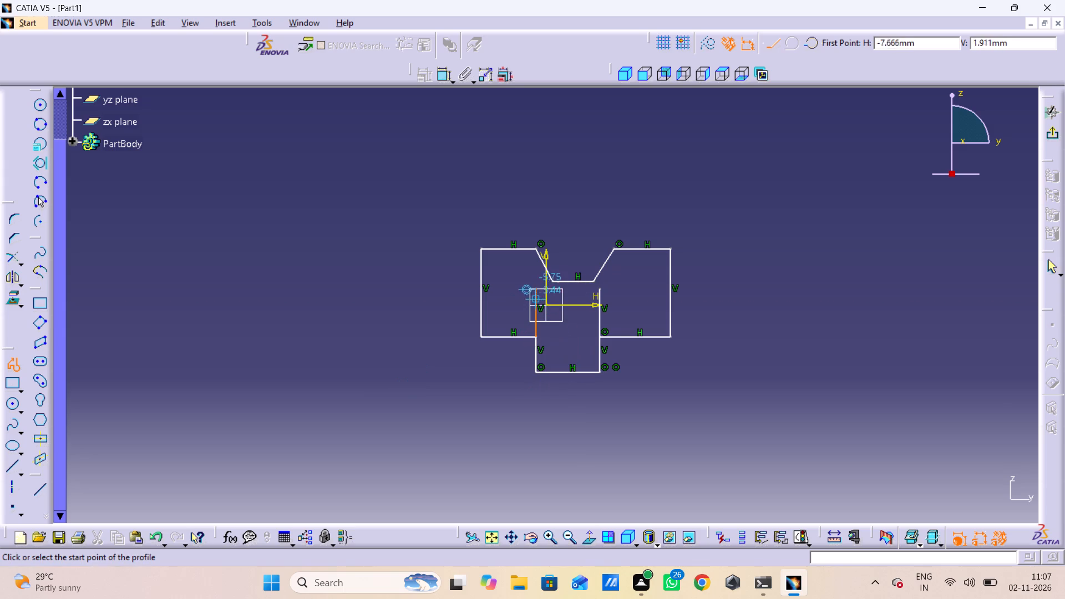
pyautogui.click(538, 286)
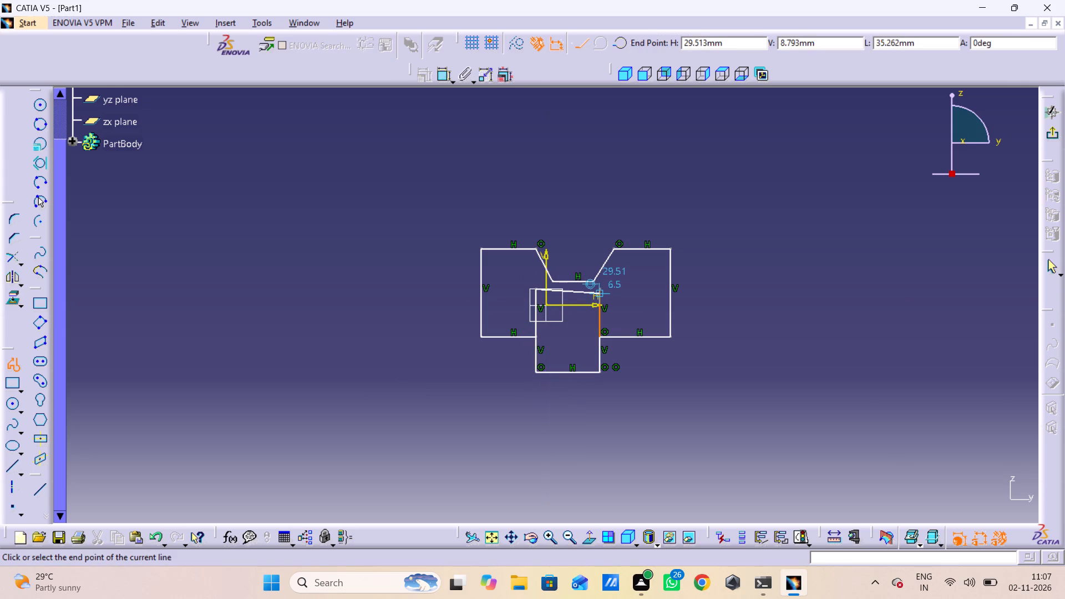
pyautogui.click(600, 289)
pyautogui.press('Escape')
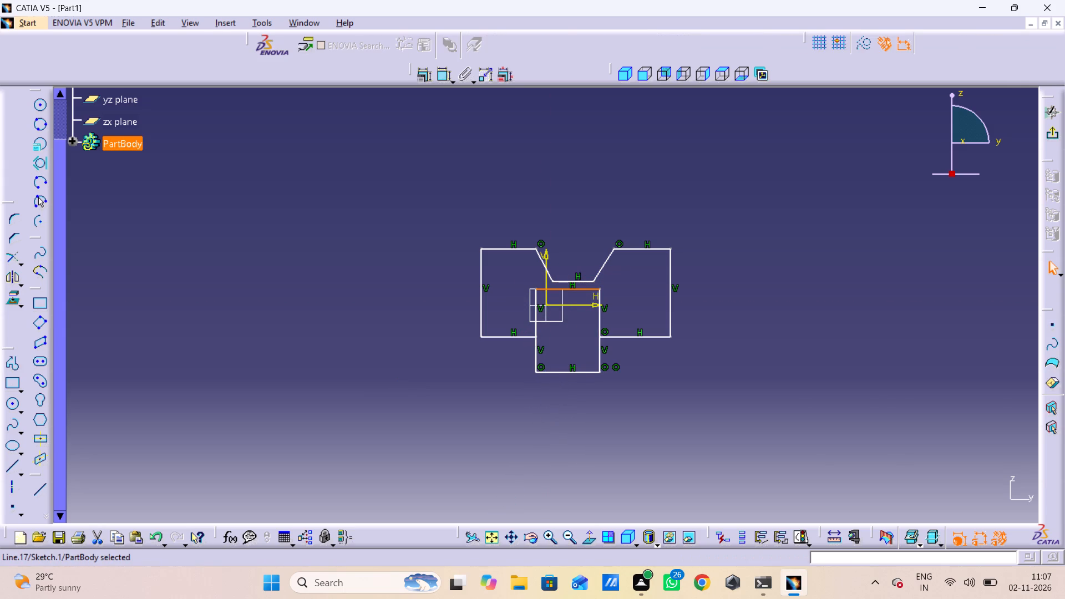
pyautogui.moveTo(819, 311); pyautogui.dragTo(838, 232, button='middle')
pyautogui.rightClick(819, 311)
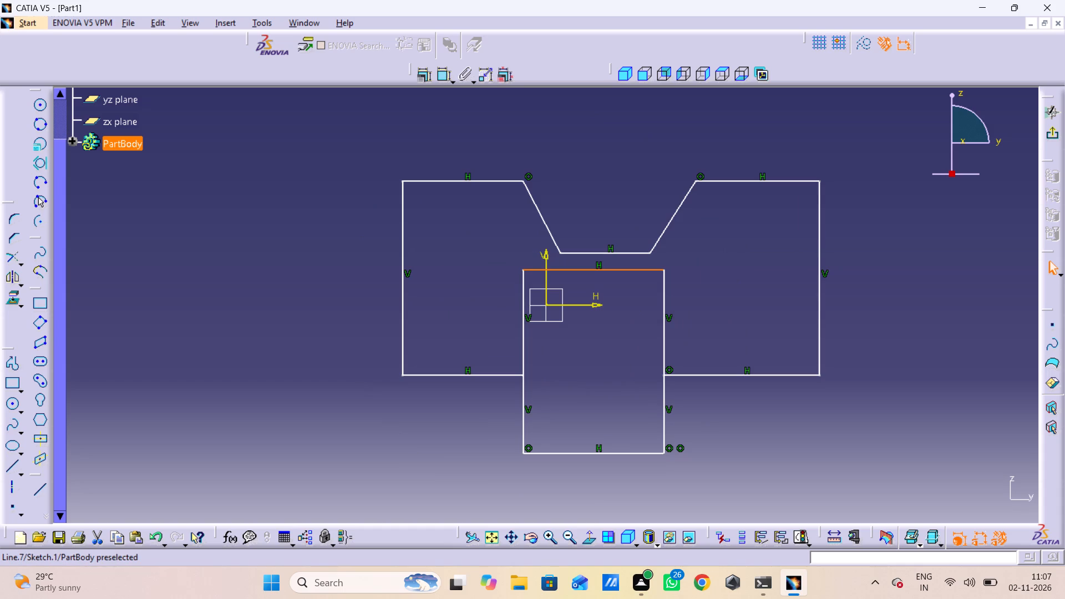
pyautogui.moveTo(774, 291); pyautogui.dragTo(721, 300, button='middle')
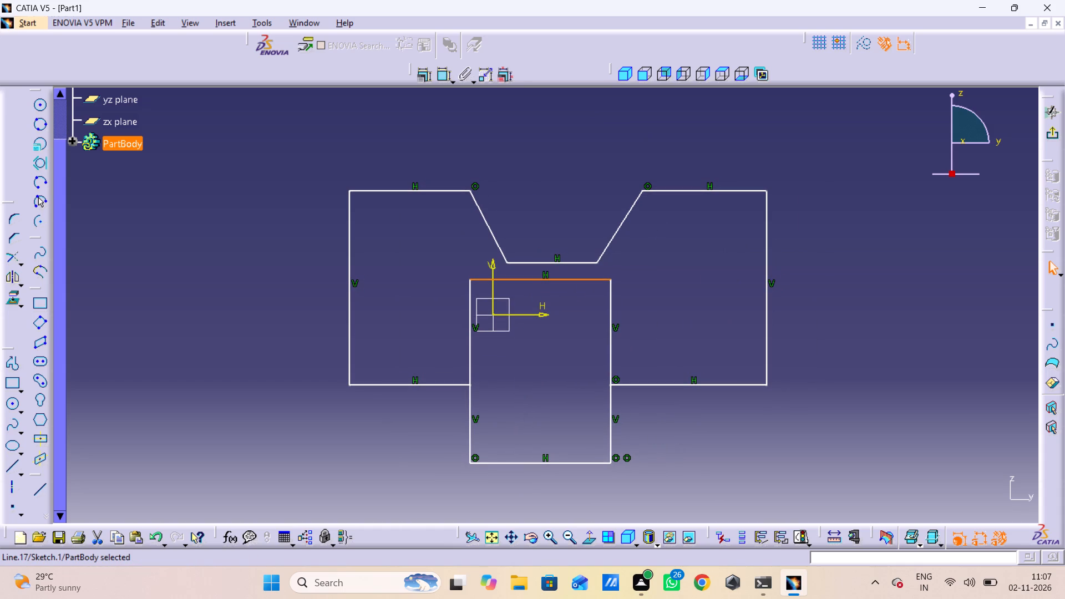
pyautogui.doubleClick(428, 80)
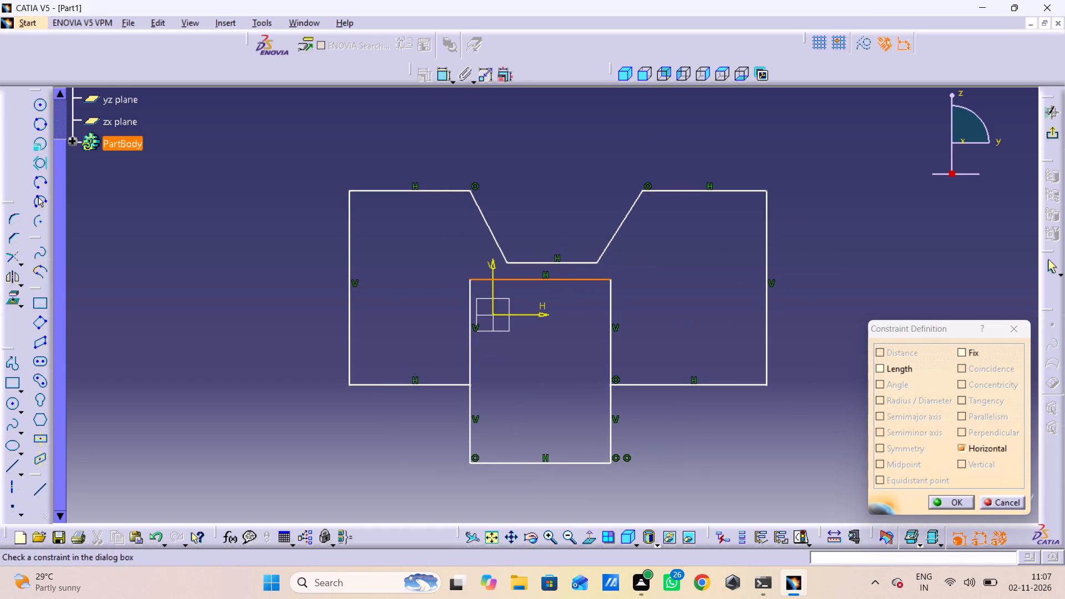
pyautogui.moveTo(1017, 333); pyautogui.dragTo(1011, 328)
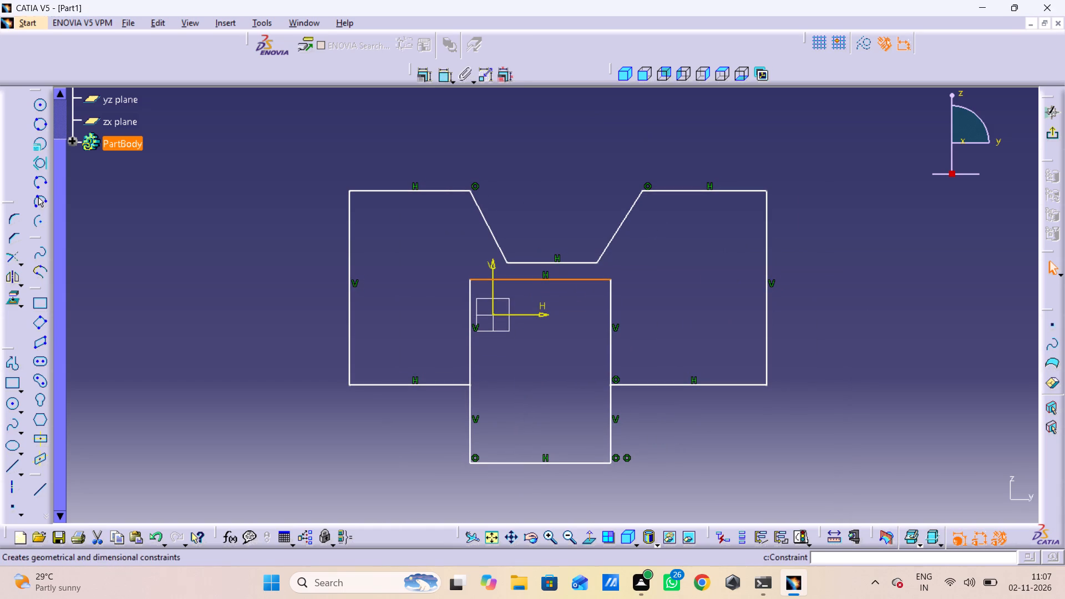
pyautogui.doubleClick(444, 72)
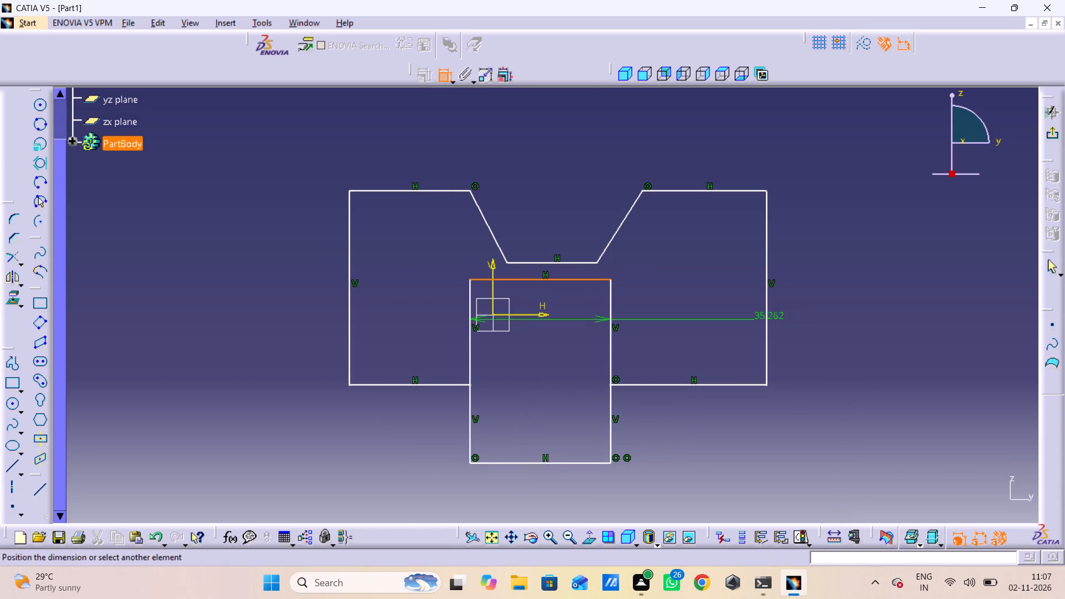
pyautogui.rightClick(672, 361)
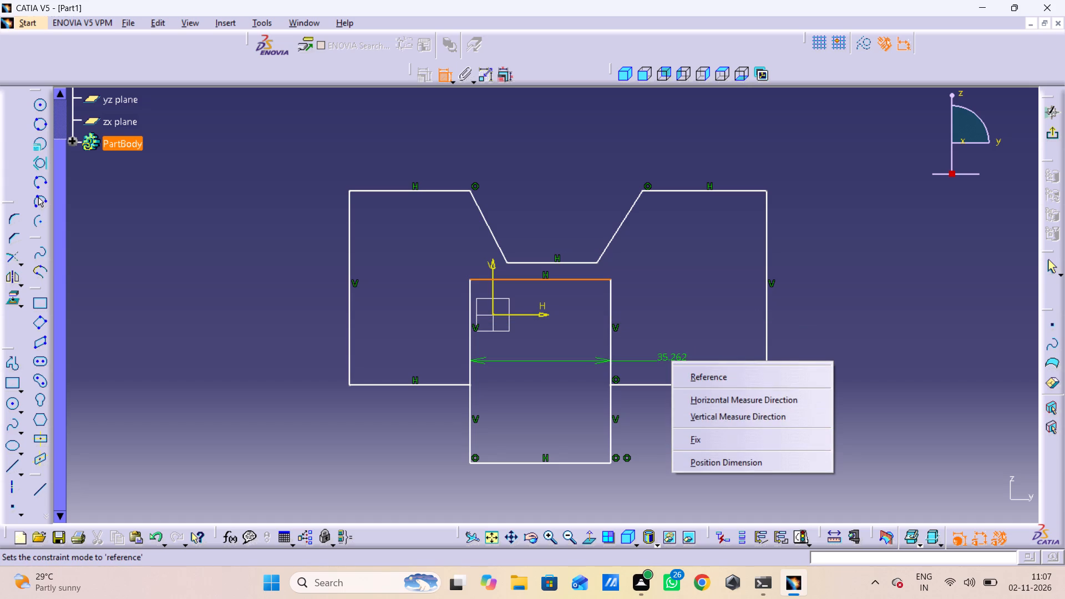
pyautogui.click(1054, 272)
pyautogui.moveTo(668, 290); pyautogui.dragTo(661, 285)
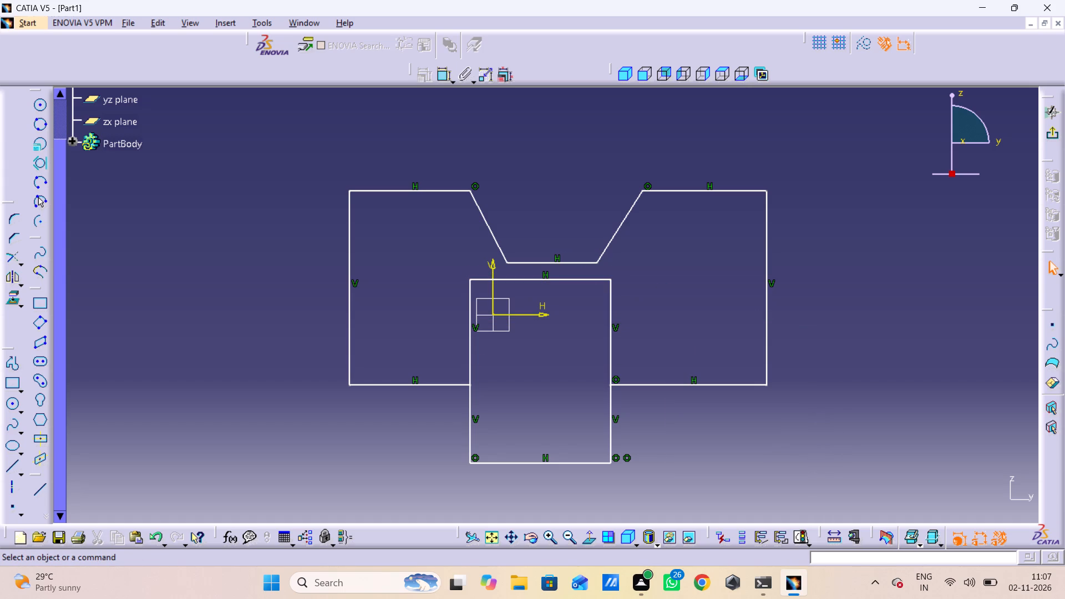
# Constrain the profile's two outer vertical sides to be symmetric about the sketch's vertical axis.
pyautogui.doubleClick(442, 75)
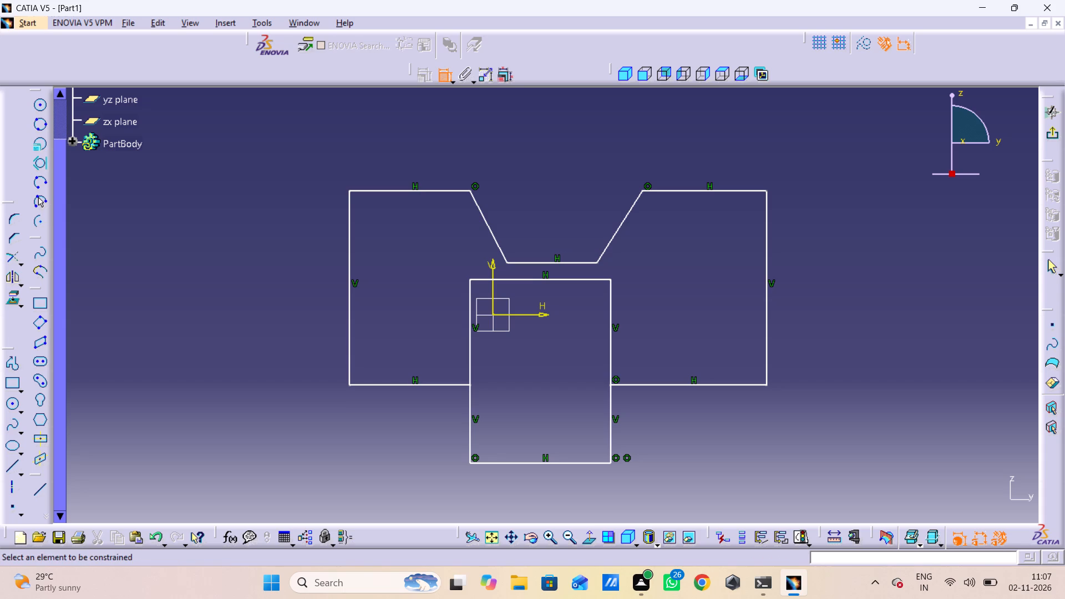
pyautogui.click(348, 289)
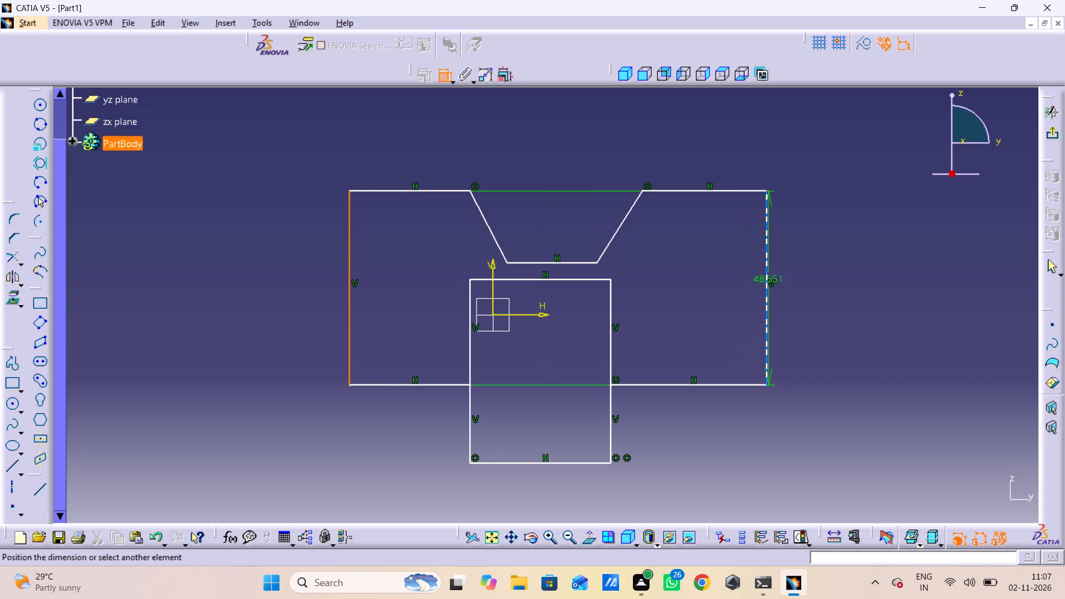
pyautogui.click(769, 281)
pyautogui.rightClick(696, 302)
pyautogui.click(745, 430)
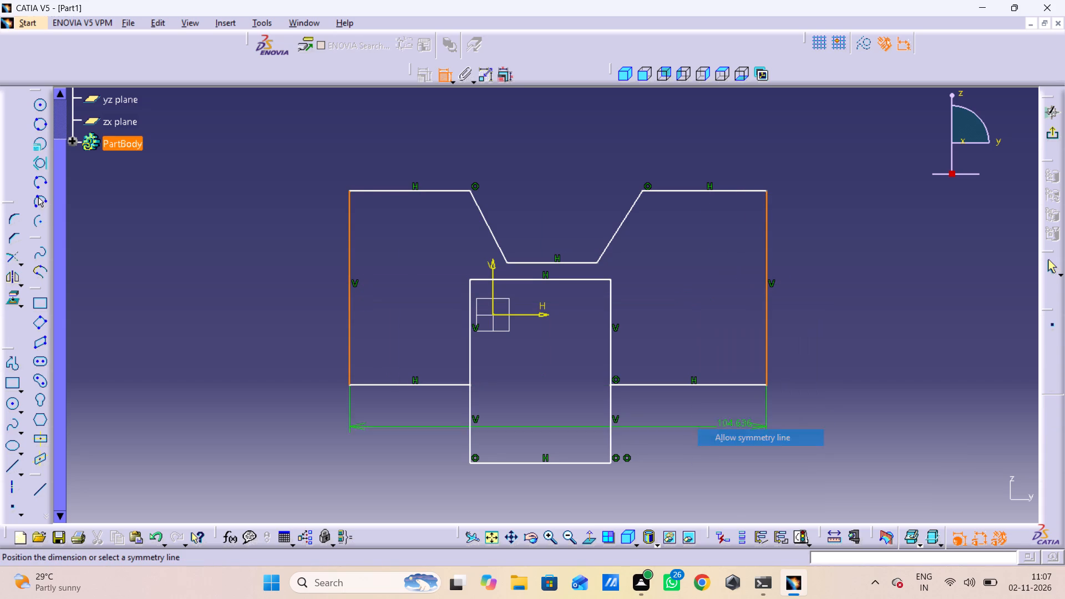
pyautogui.click(493, 286)
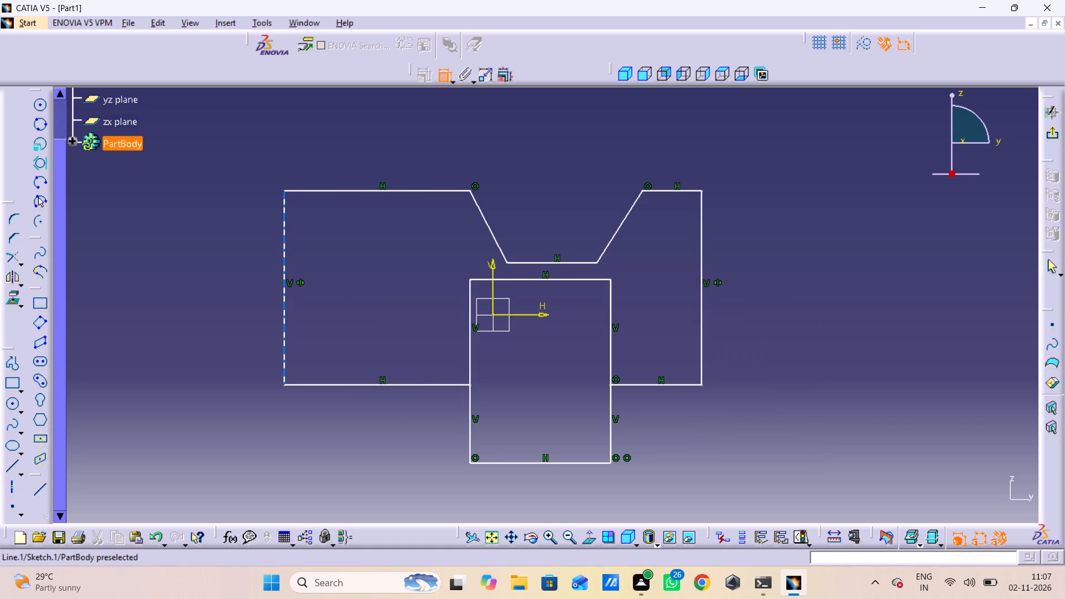
# Constrain the upper vertical sides of the inner rectangle to be symmetric about the sketch's vertical axis.
pyautogui.click(469, 328)
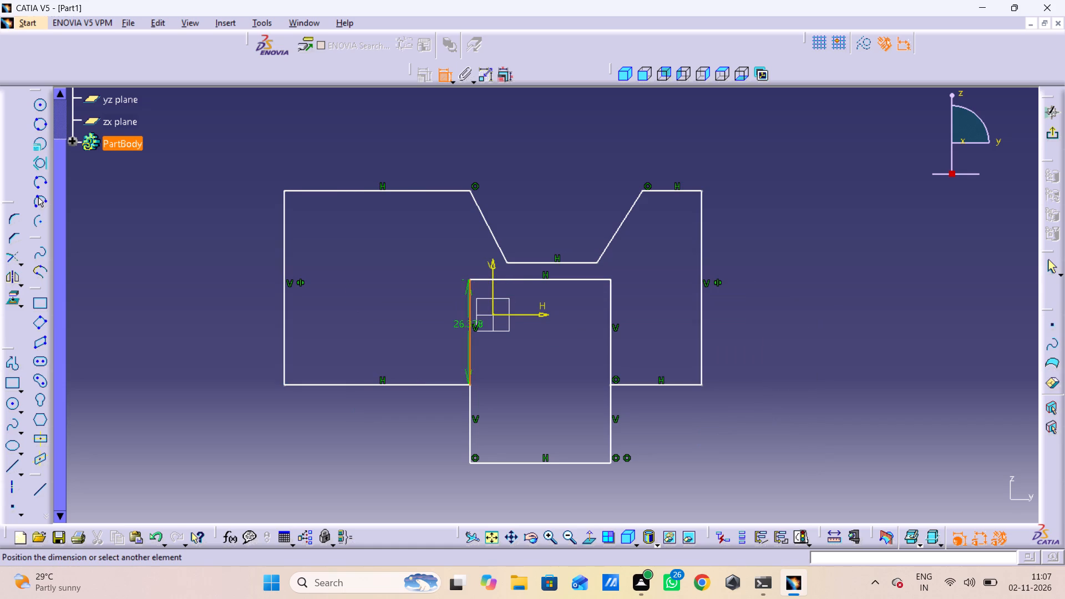
pyautogui.click(611, 329)
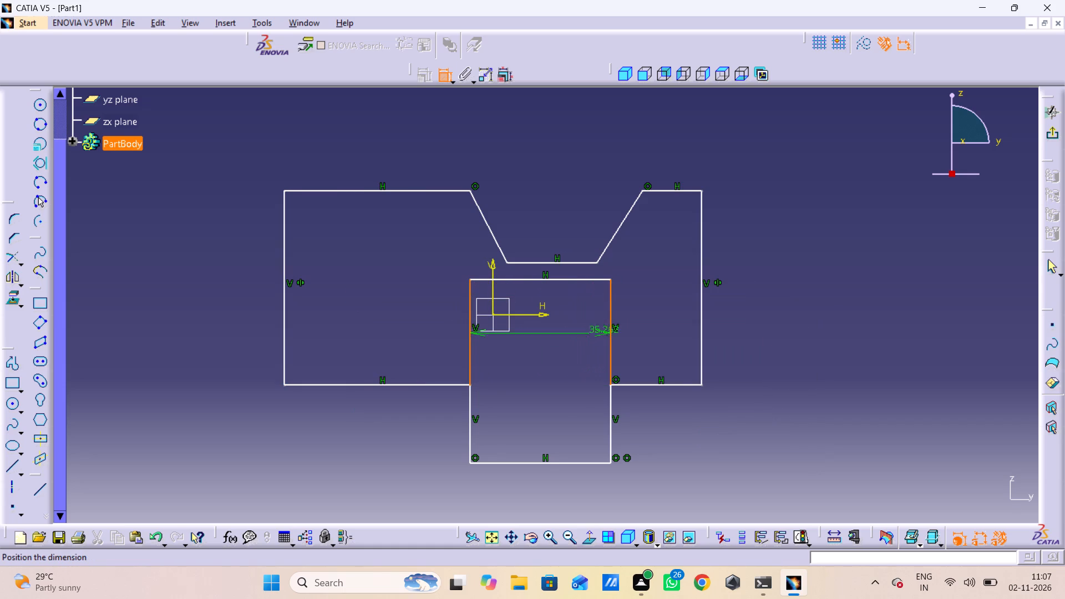
pyautogui.rightClick(554, 362)
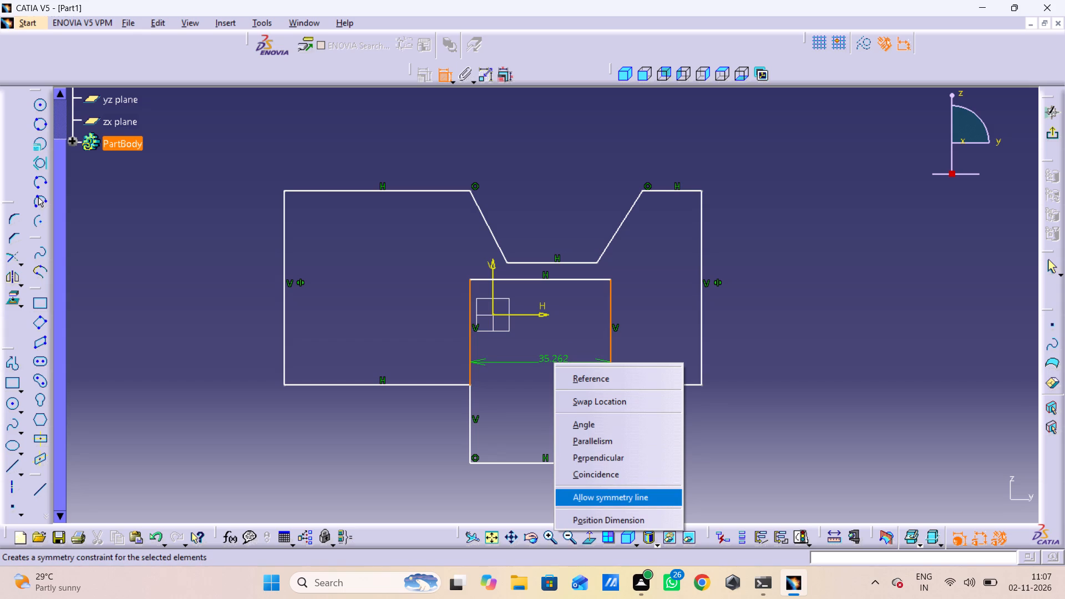
pyautogui.click(604, 495)
pyautogui.click(491, 293)
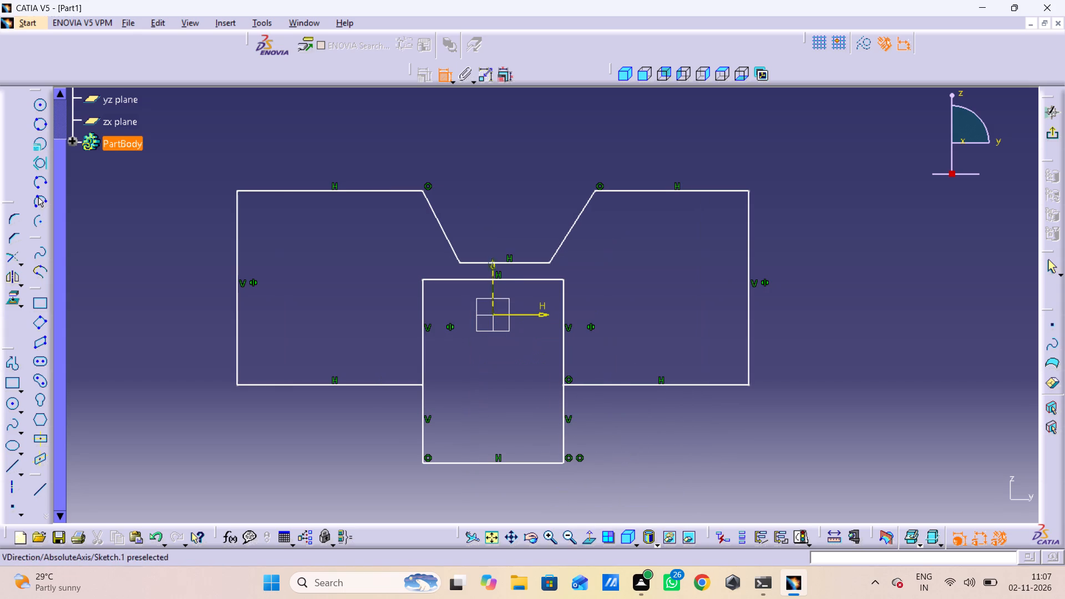
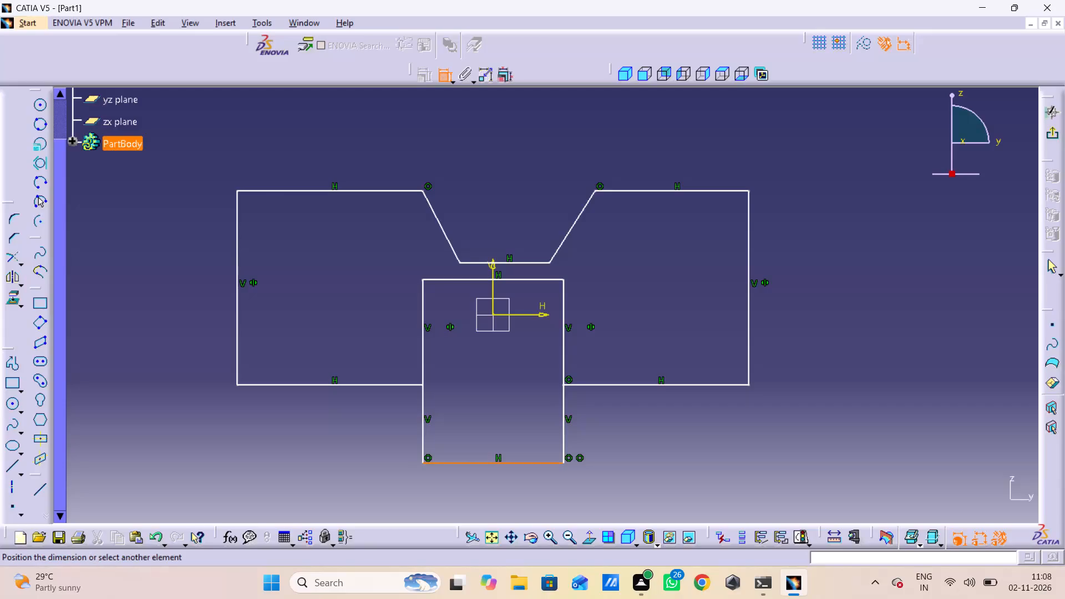
# Dimension the width of the inner rectangle along its bottom edge and set it to 40 mm.
pyautogui.click(499, 499)
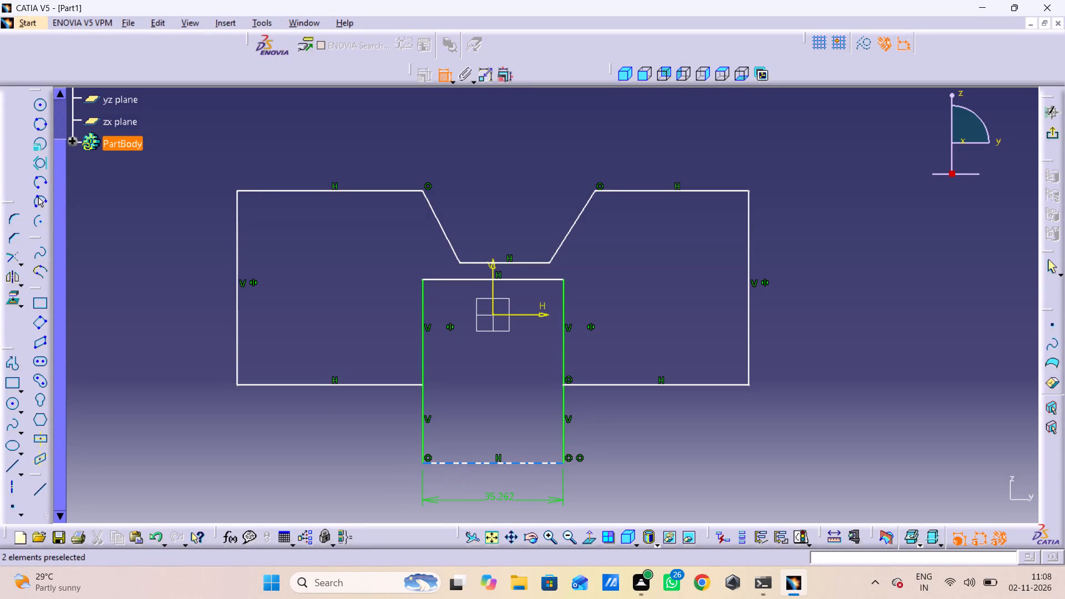
pyautogui.doubleClick(497, 495)
pyautogui.write('40')
pyautogui.press('Return')
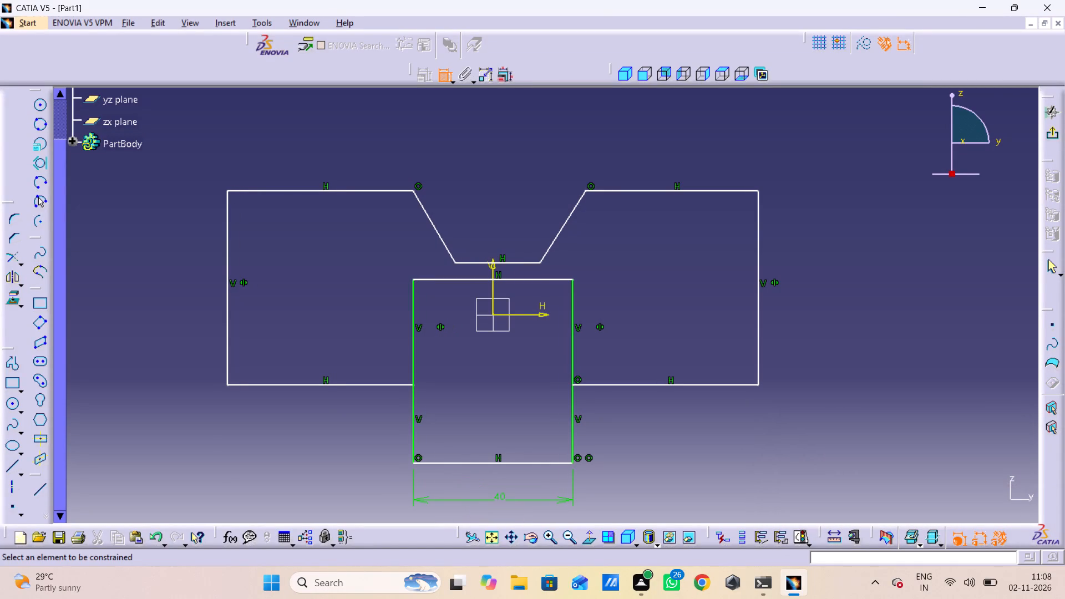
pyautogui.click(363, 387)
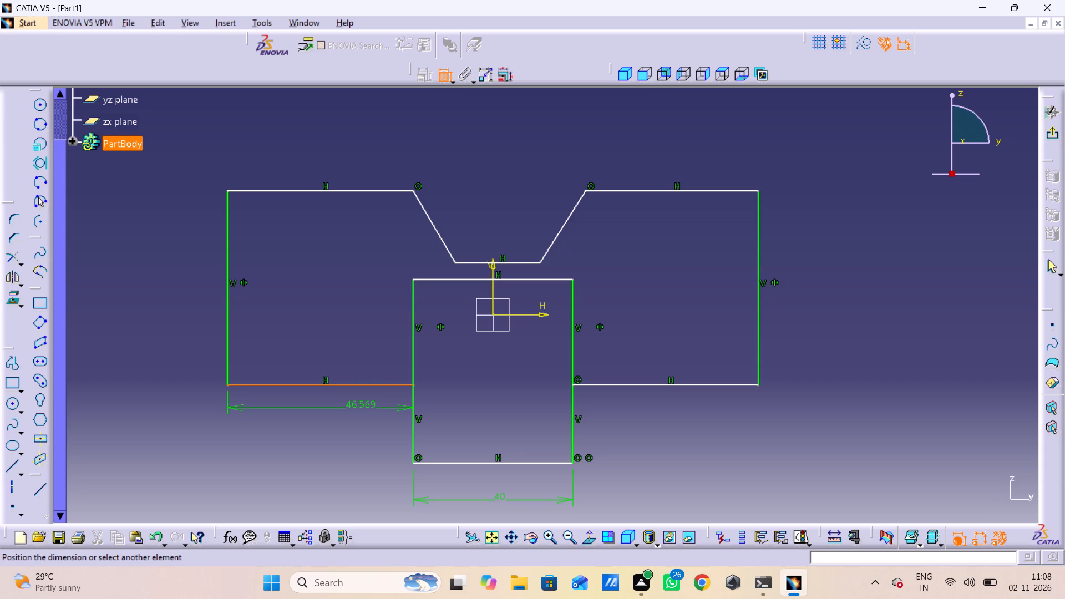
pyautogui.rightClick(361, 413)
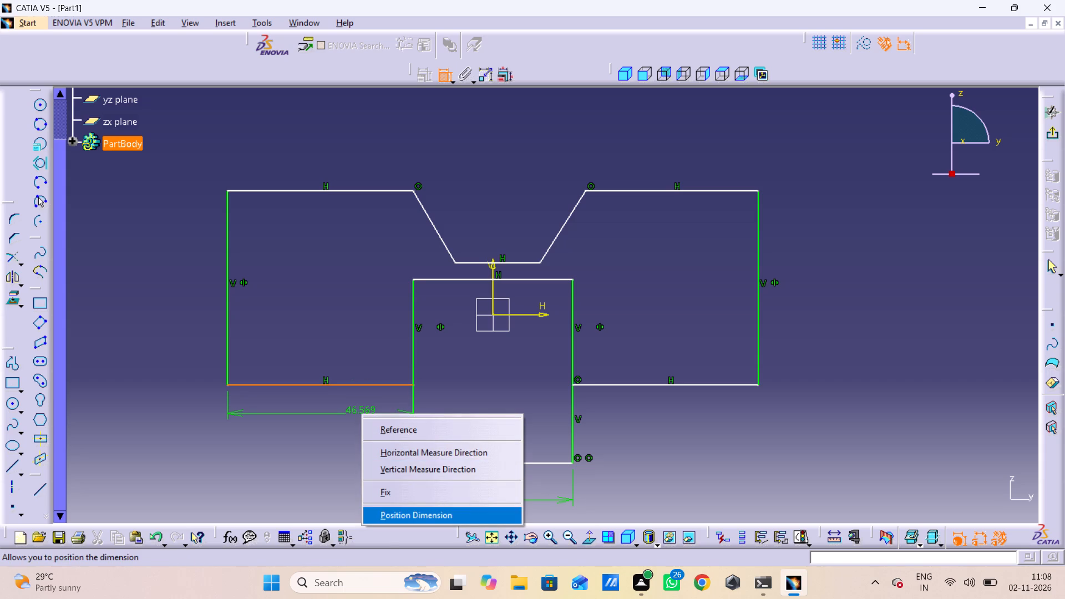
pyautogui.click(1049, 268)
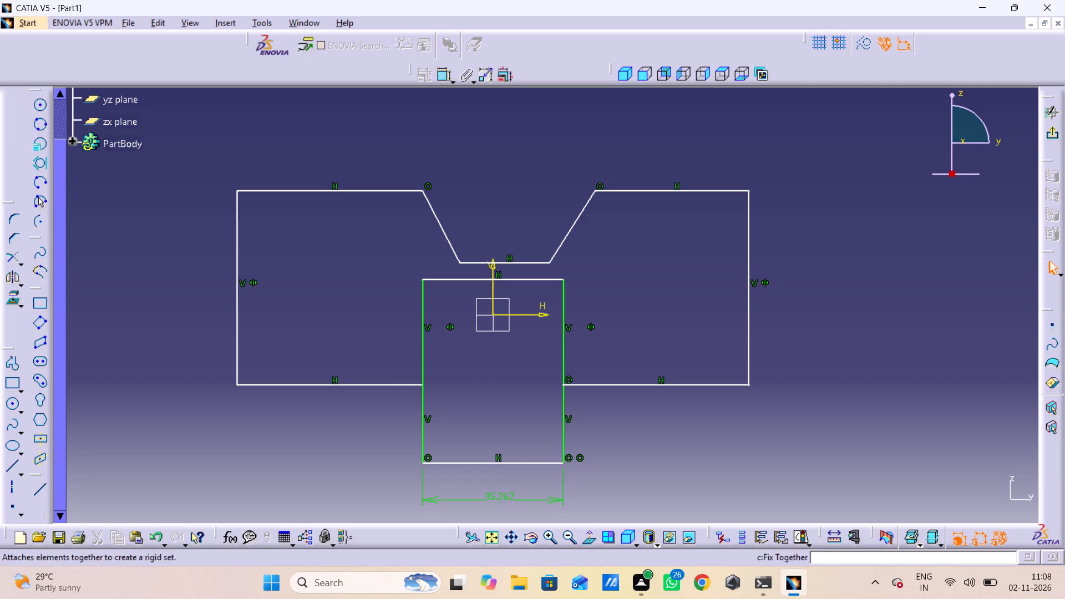
# Dimension the profile's overall width between its two outer lower corners and set it to 40 mm.
pyautogui.doubleClick(443, 78)
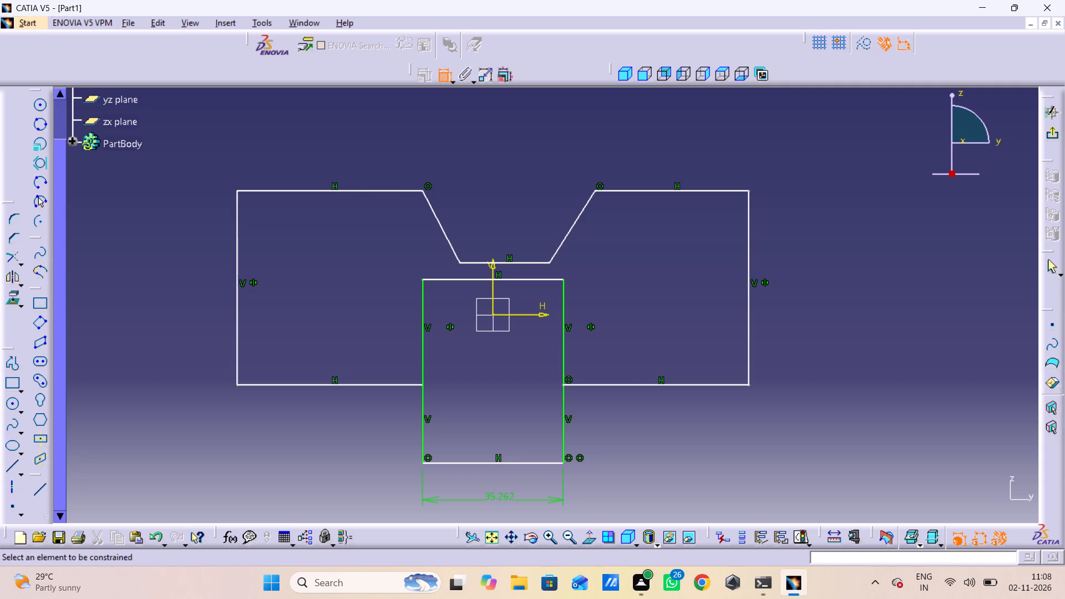
pyautogui.click(234, 384)
pyautogui.click(236, 384)
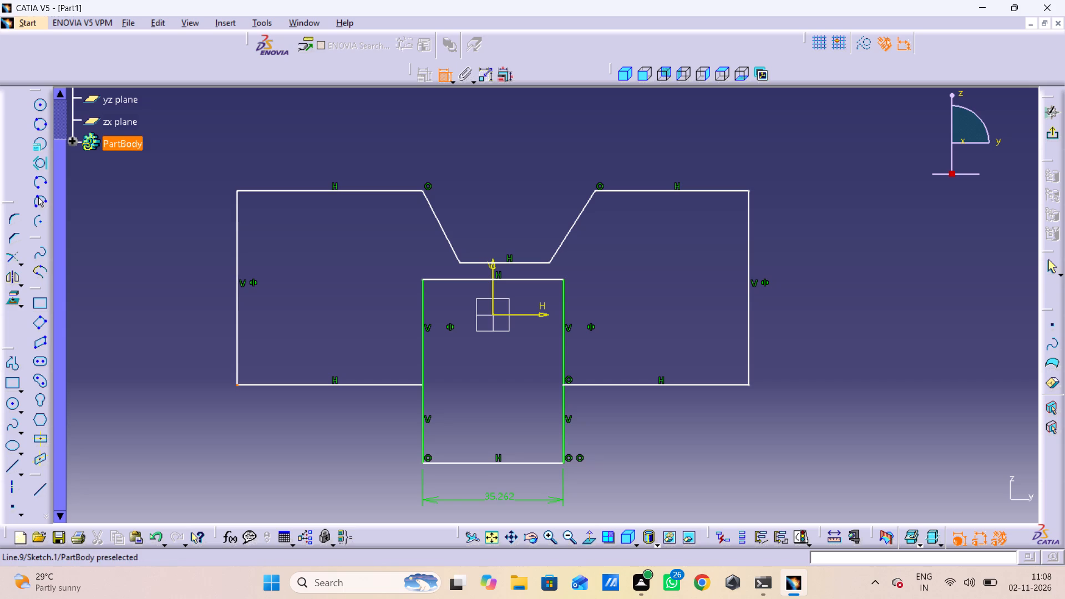
pyautogui.click(747, 385)
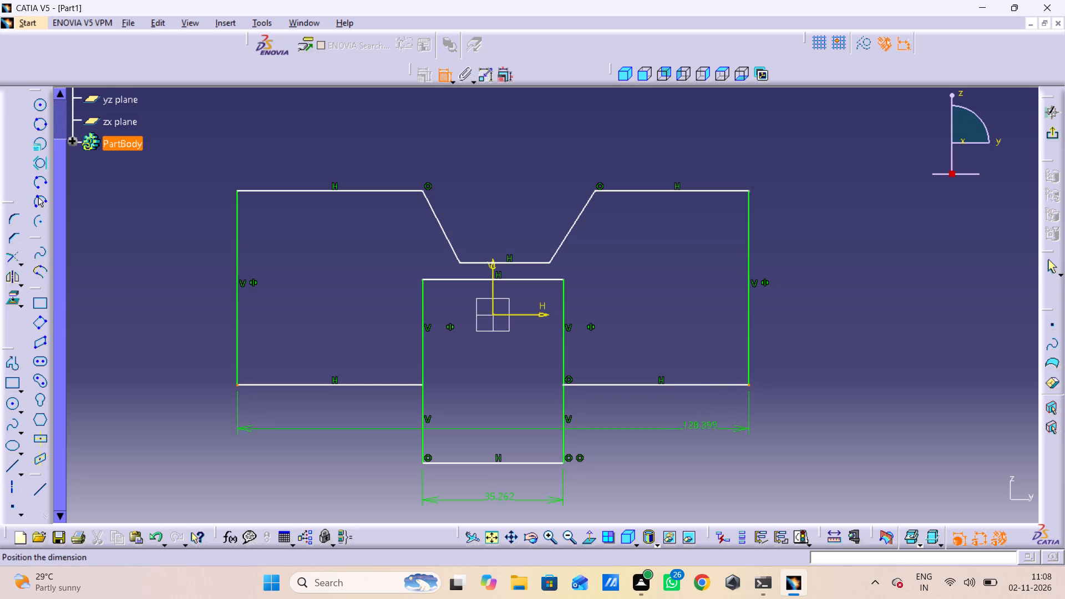
pyautogui.click(368, 440)
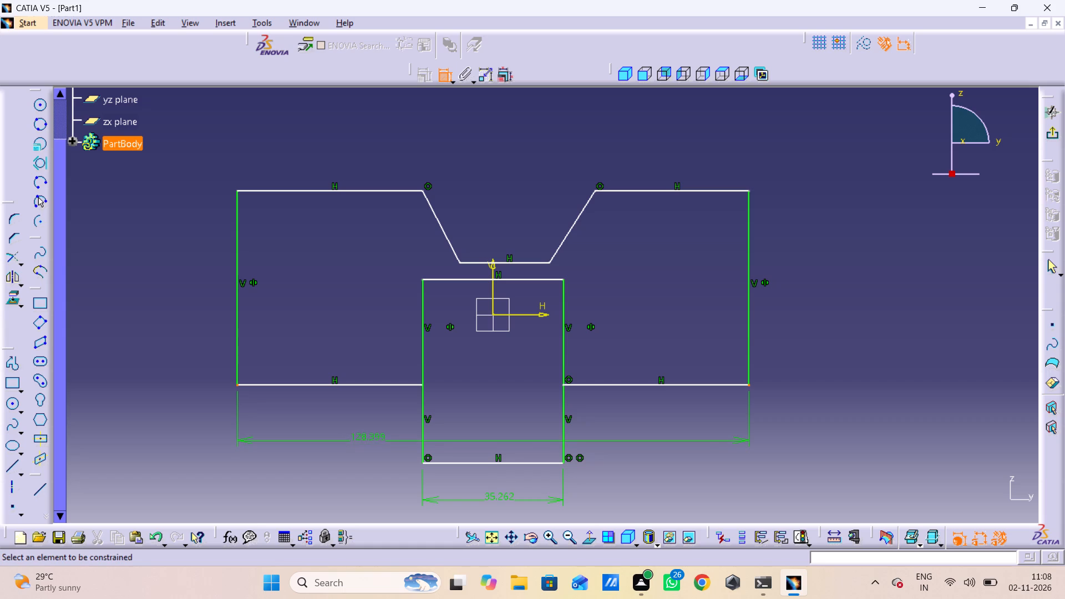
pyautogui.doubleClick(367, 435)
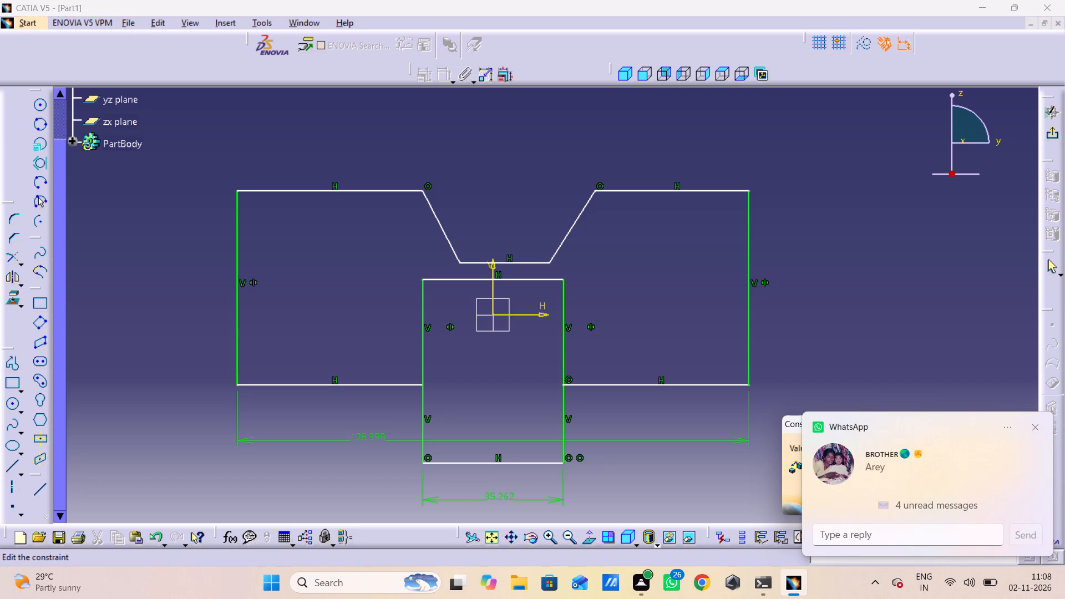
pyautogui.doubleClick(364, 433)
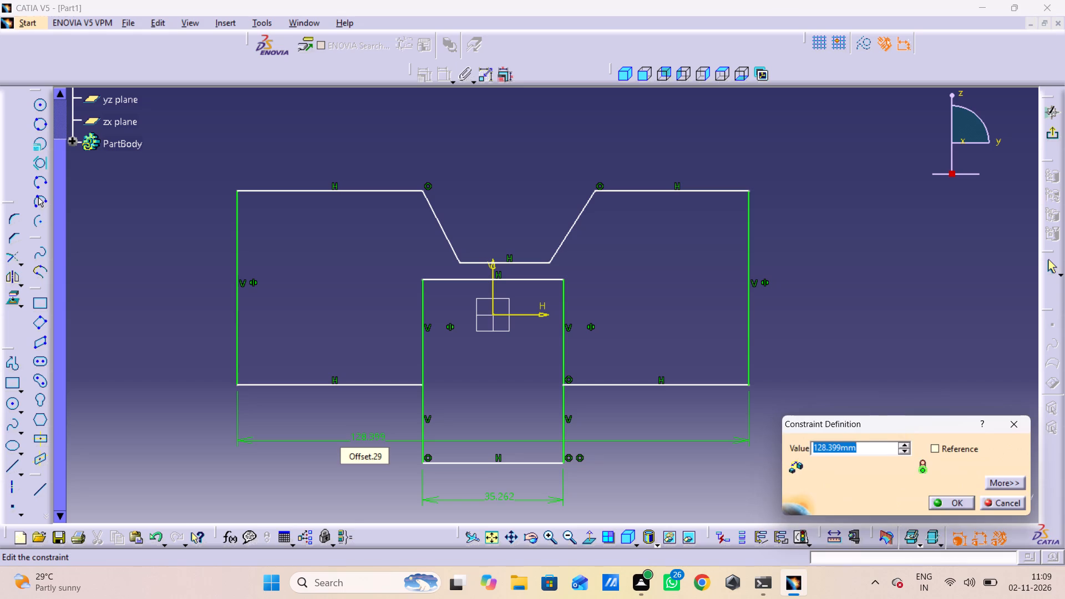
pyautogui.write('40')
pyautogui.press('Return')
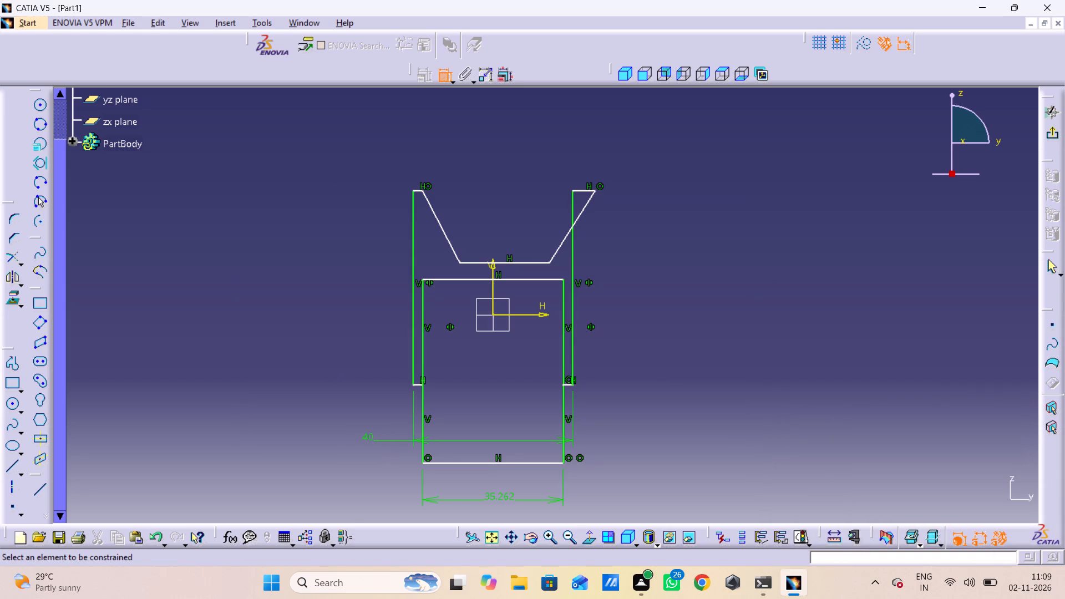
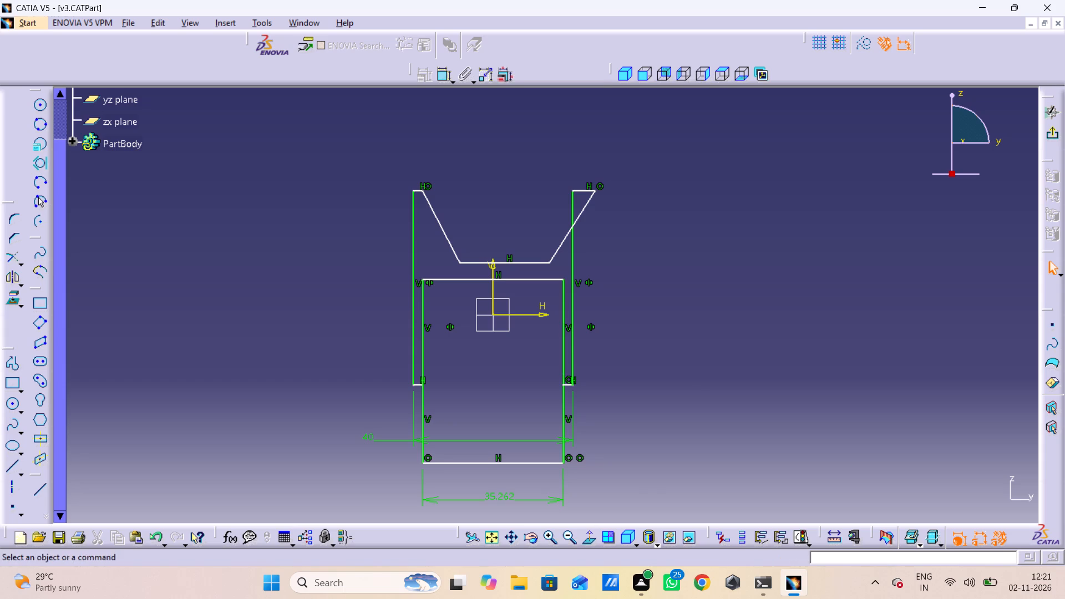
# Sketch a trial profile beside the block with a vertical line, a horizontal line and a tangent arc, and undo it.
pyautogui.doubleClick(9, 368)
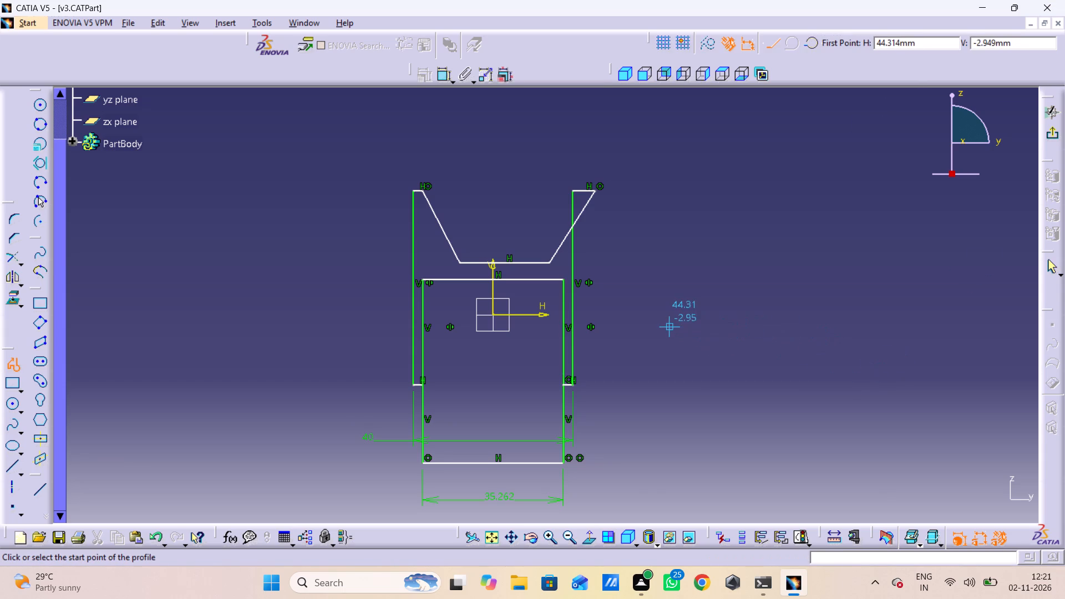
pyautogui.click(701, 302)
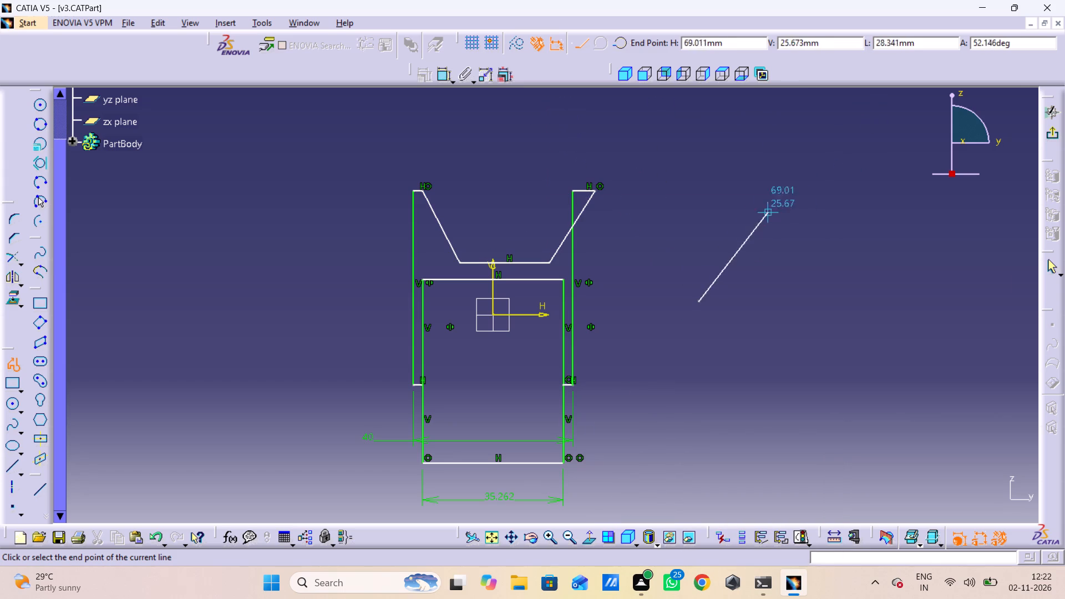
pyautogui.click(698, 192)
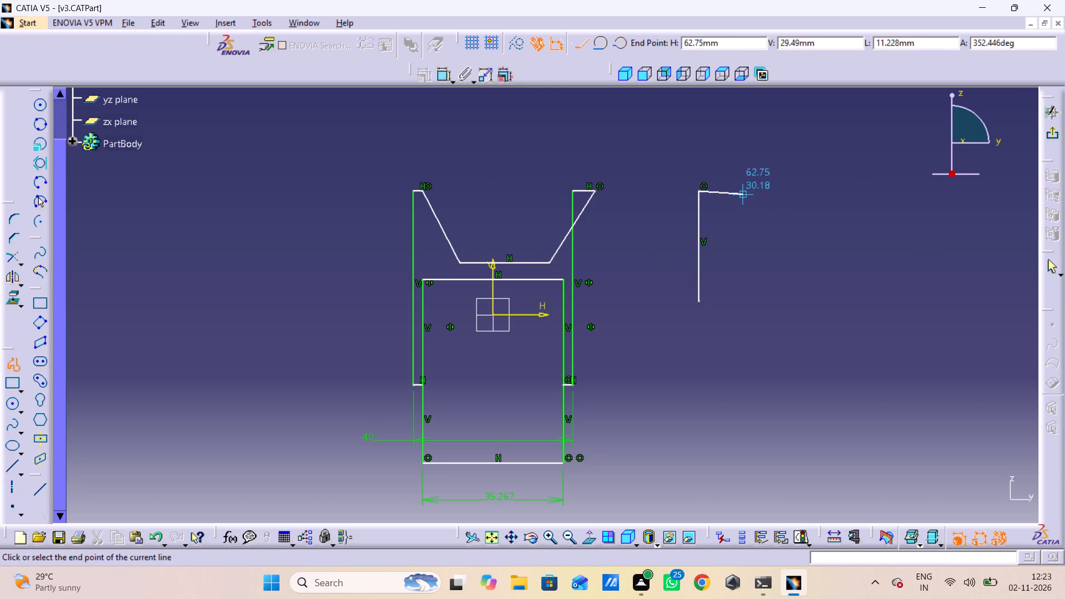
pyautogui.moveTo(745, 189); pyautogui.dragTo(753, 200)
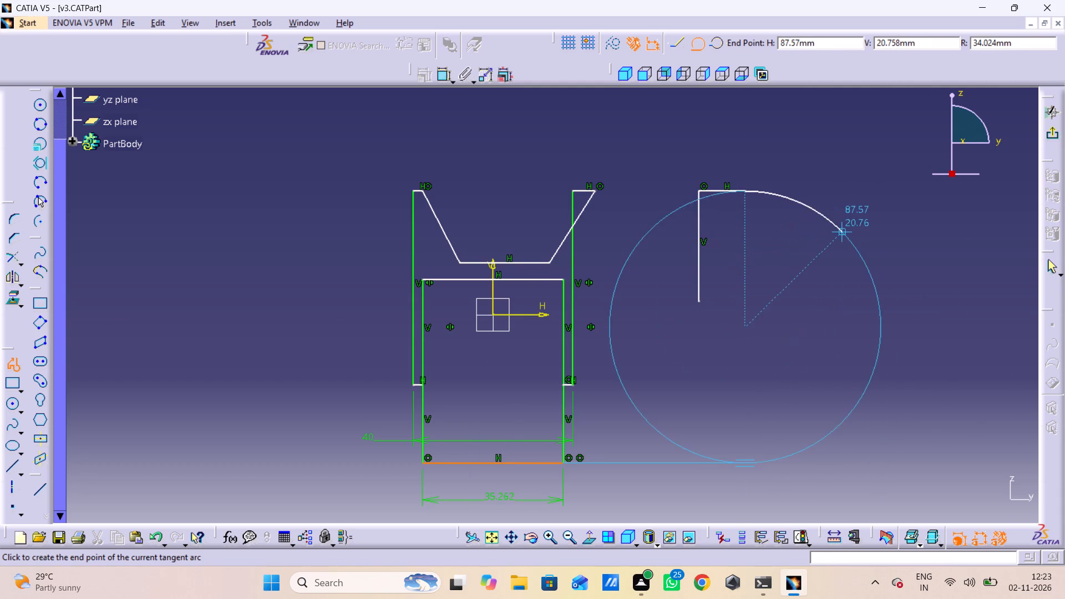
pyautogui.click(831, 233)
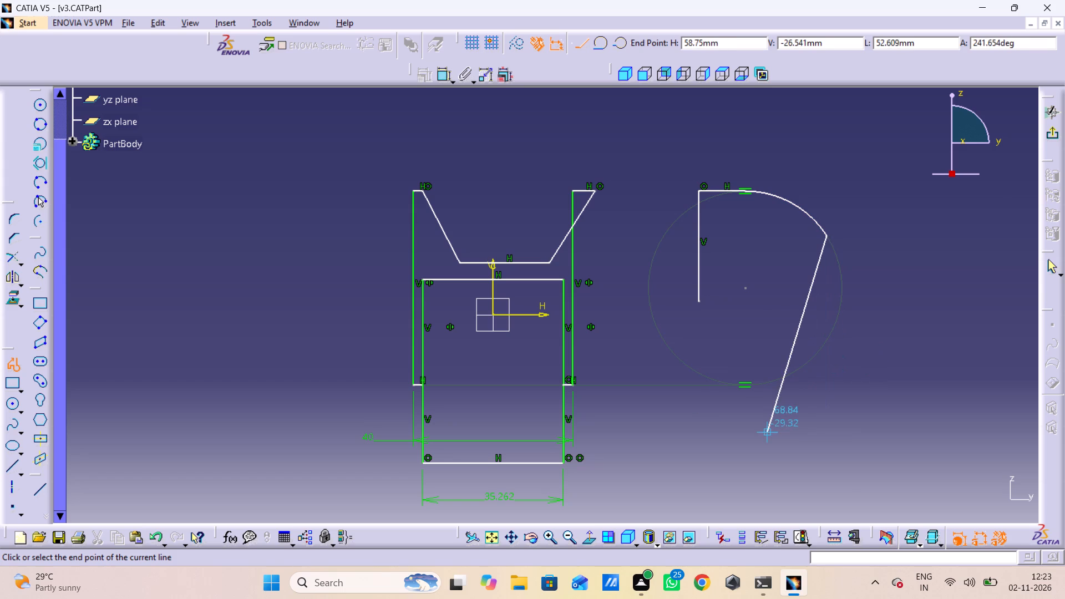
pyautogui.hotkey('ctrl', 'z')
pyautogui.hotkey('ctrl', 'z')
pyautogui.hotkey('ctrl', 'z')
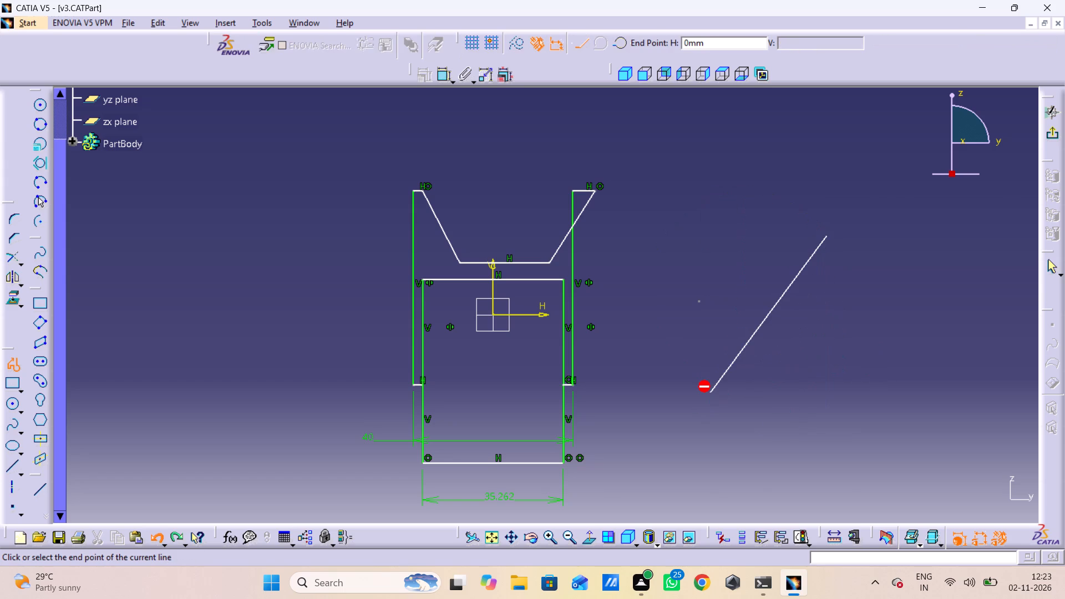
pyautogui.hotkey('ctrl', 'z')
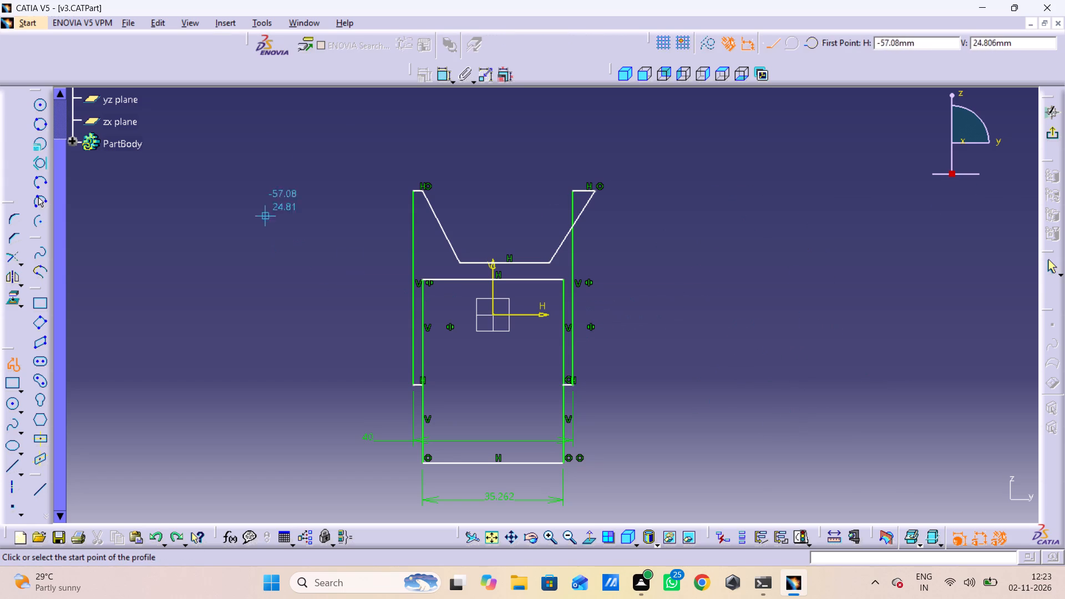
# Set the width of the inner rectangle's bottom edge to 24 mm.
pyautogui.doubleClick(440, 76)
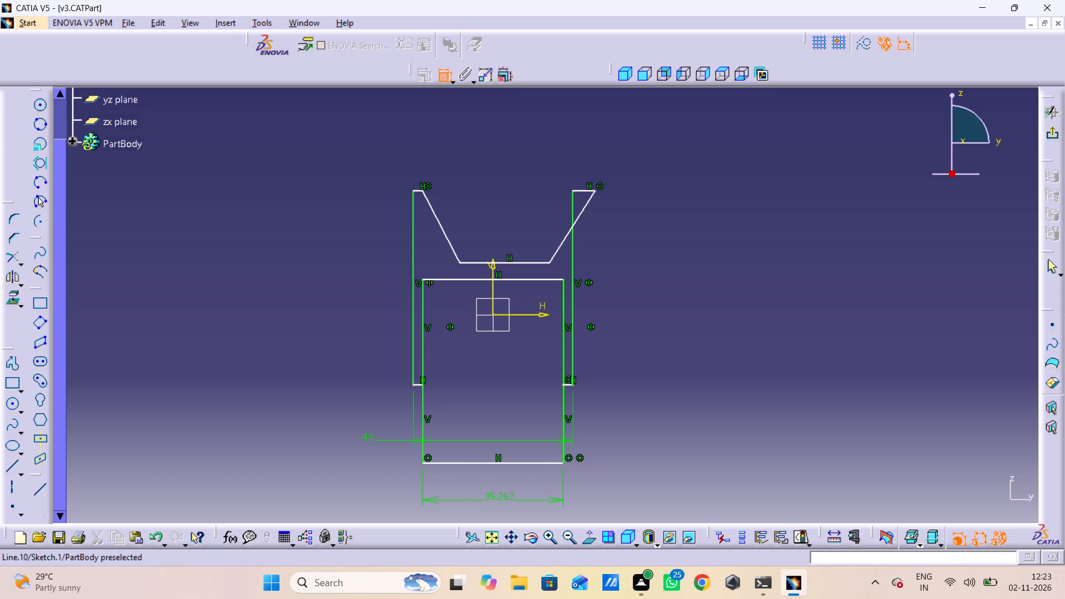
pyautogui.doubleClick(490, 494)
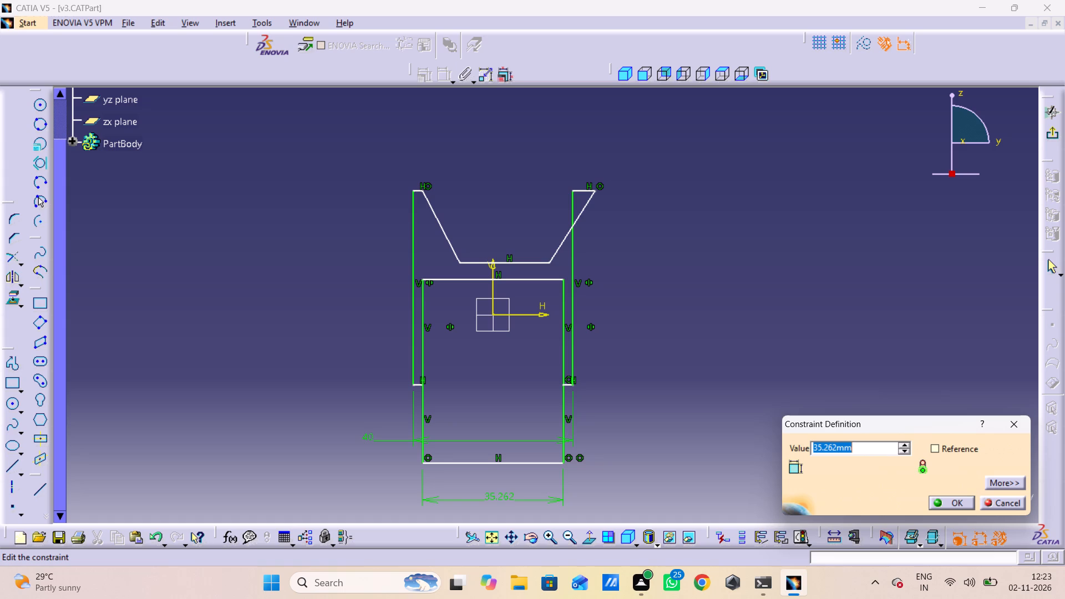
pyautogui.press('2')
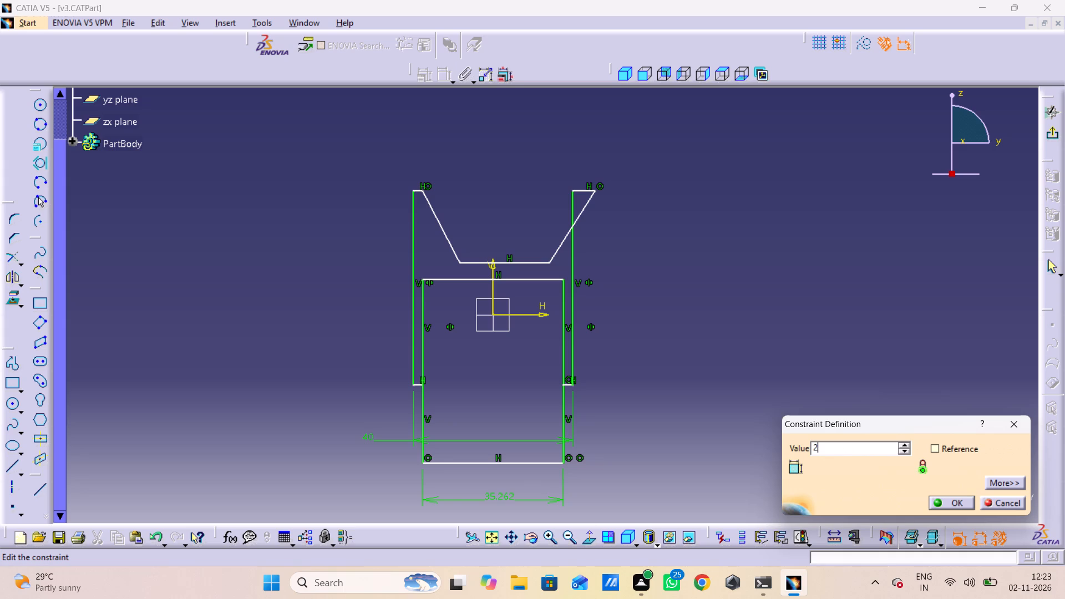
pyautogui.press('4')
pyautogui.press('Return')
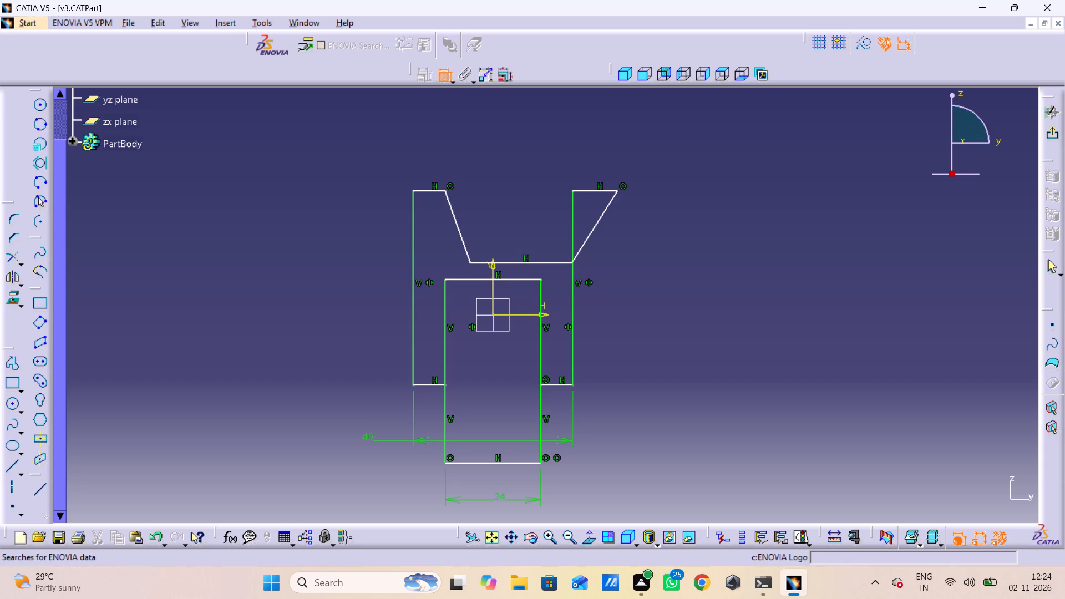
# Dimension the bottom edge of the trapezoidal recess and set its length to 16 mm.
pyautogui.click(544, 262)
pyautogui.click(520, 221)
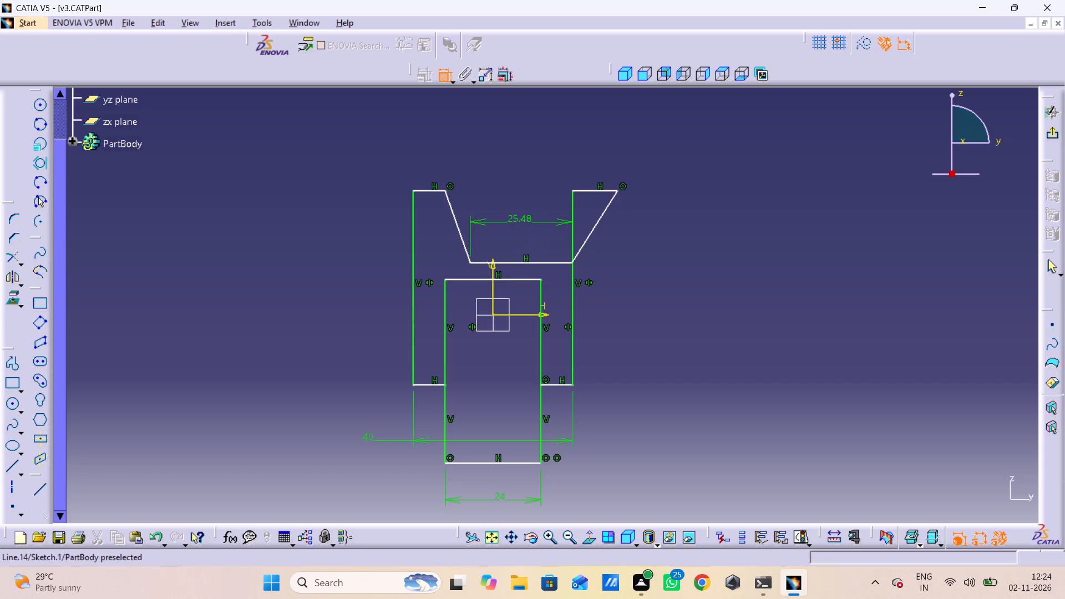
pyautogui.doubleClick(518, 212)
pyautogui.write('16')
pyautogui.press('Return')
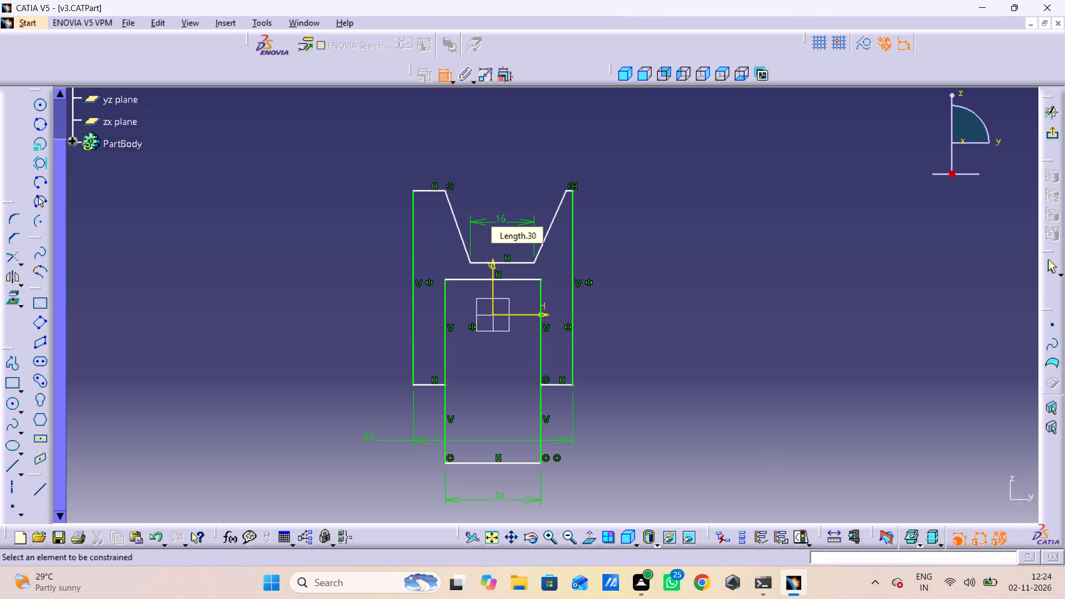
# Constrain the two slanted sides of the recess as symmetric about the vertical axis.
pyautogui.click(546, 246)
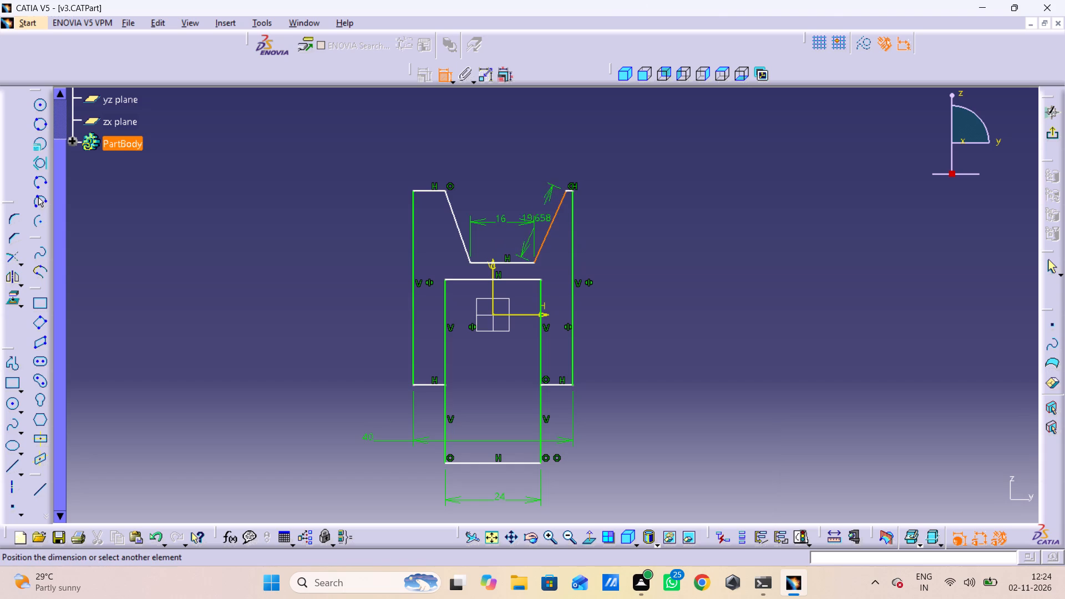
pyautogui.click(460, 228)
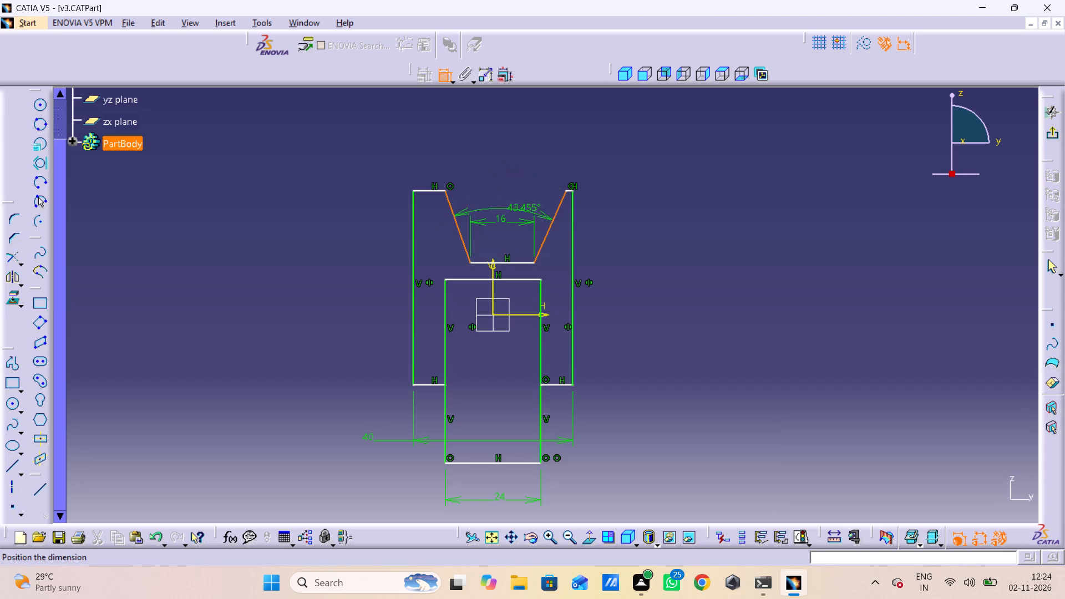
pyautogui.rightClick(541, 196)
pyautogui.click(596, 302)
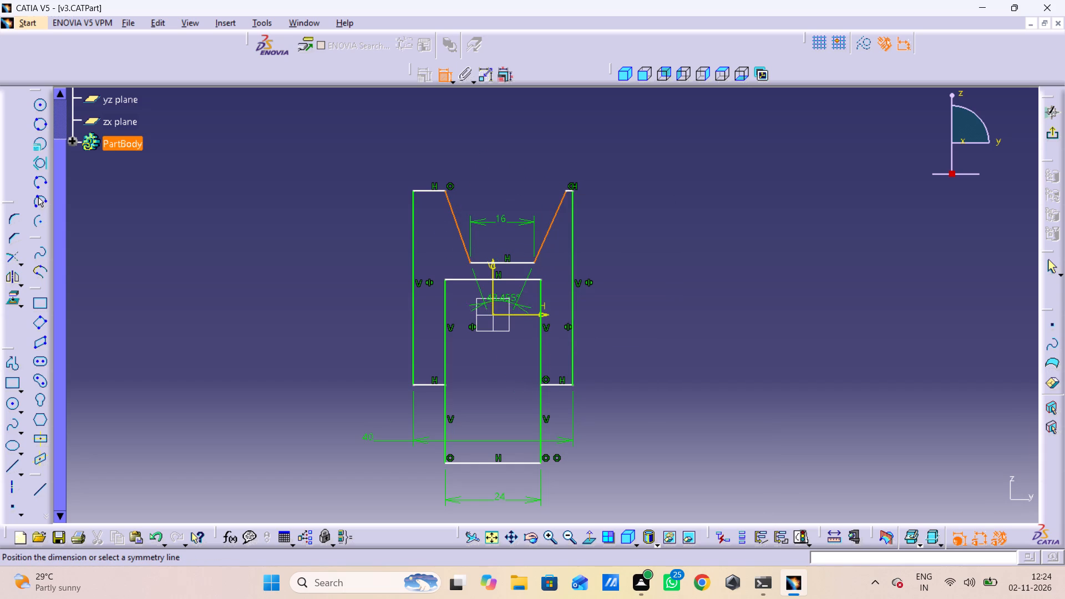
pyautogui.click(493, 281)
pyautogui.click(633, 187)
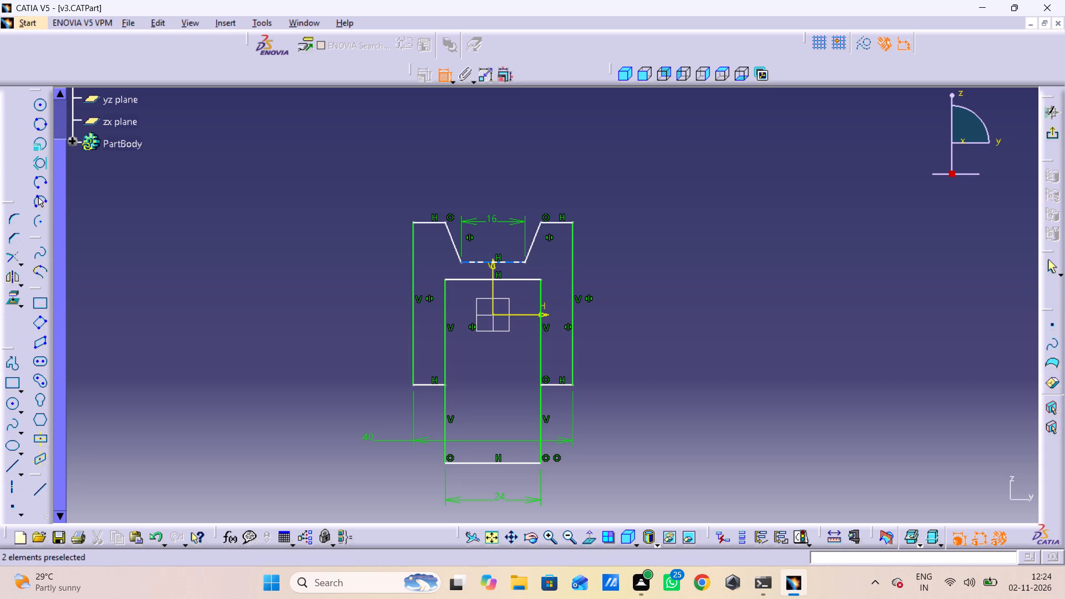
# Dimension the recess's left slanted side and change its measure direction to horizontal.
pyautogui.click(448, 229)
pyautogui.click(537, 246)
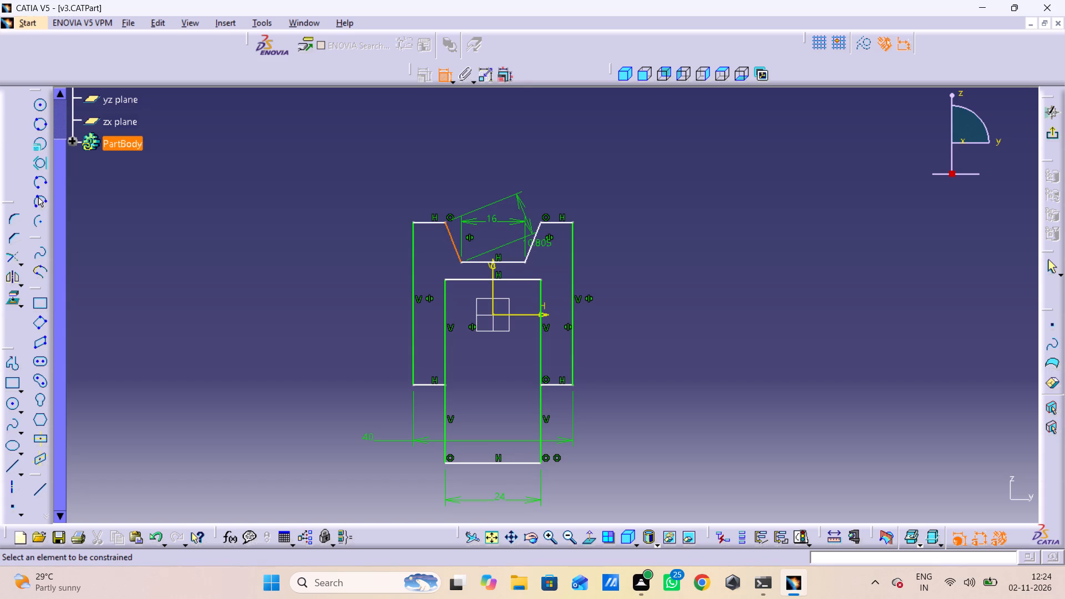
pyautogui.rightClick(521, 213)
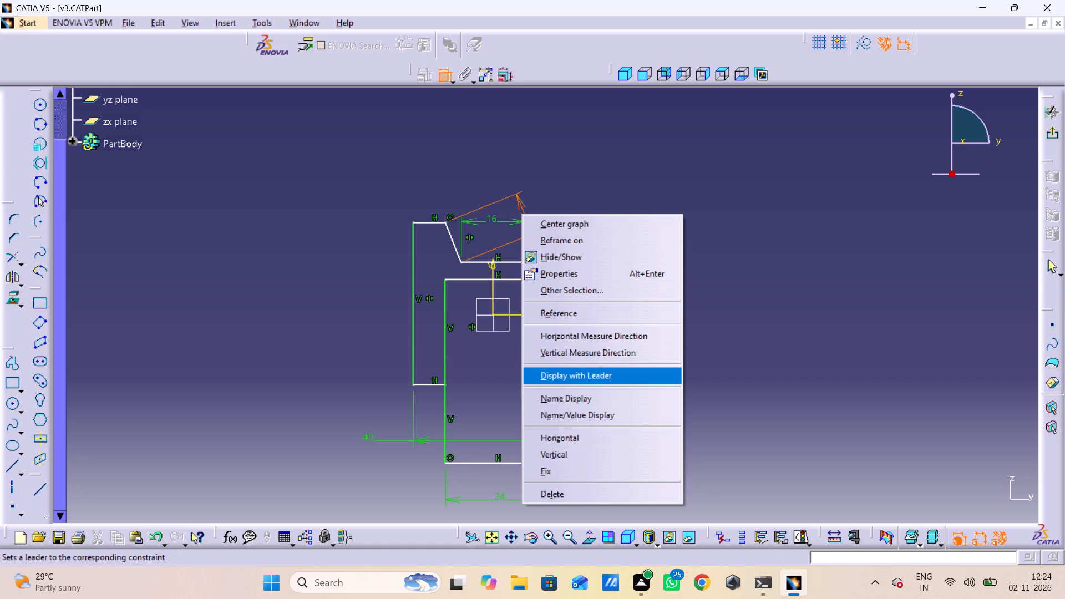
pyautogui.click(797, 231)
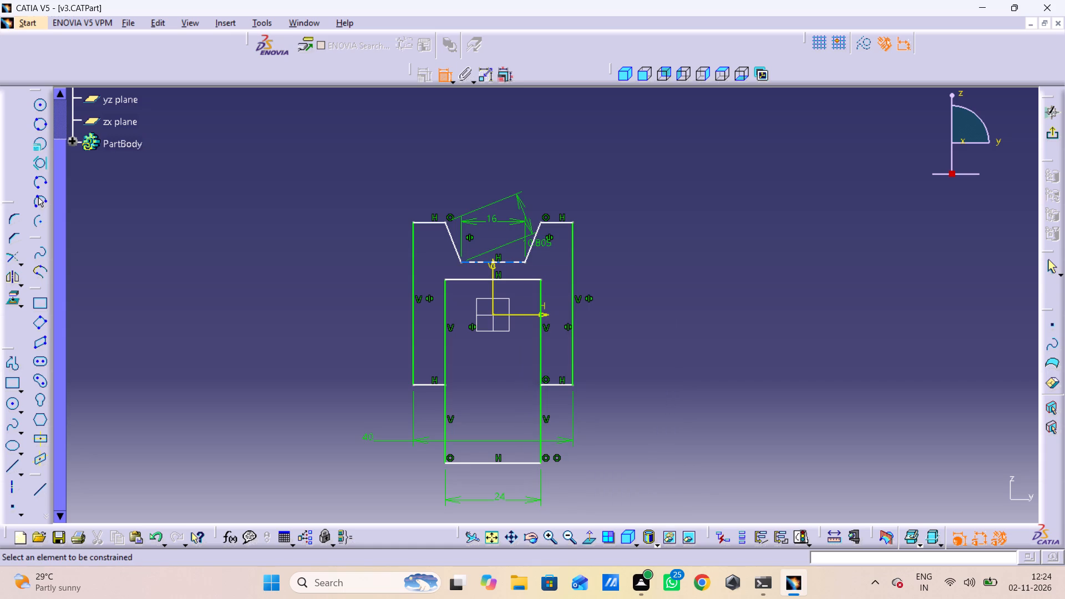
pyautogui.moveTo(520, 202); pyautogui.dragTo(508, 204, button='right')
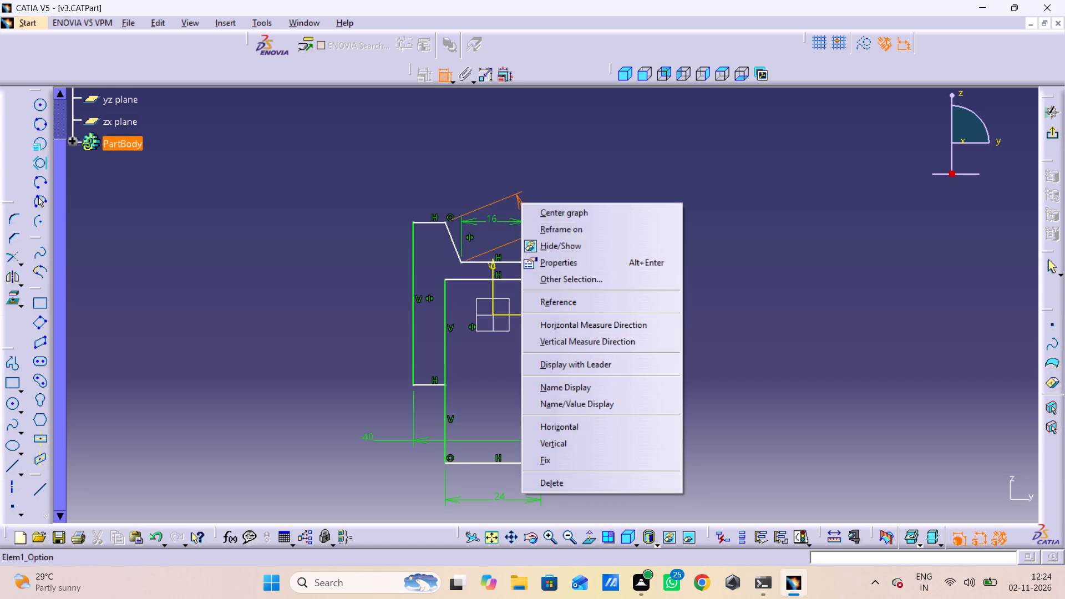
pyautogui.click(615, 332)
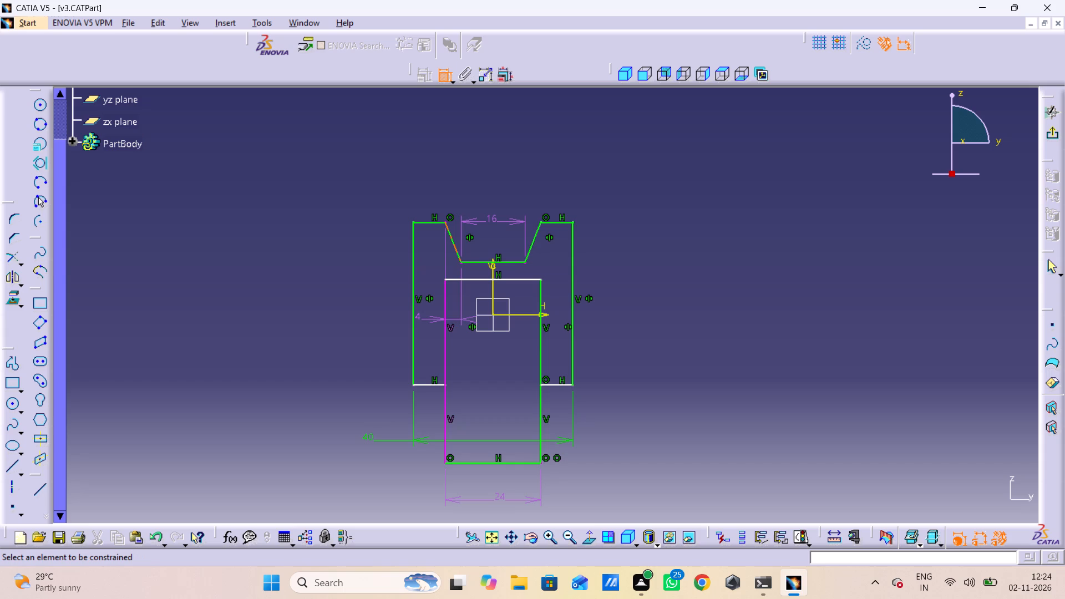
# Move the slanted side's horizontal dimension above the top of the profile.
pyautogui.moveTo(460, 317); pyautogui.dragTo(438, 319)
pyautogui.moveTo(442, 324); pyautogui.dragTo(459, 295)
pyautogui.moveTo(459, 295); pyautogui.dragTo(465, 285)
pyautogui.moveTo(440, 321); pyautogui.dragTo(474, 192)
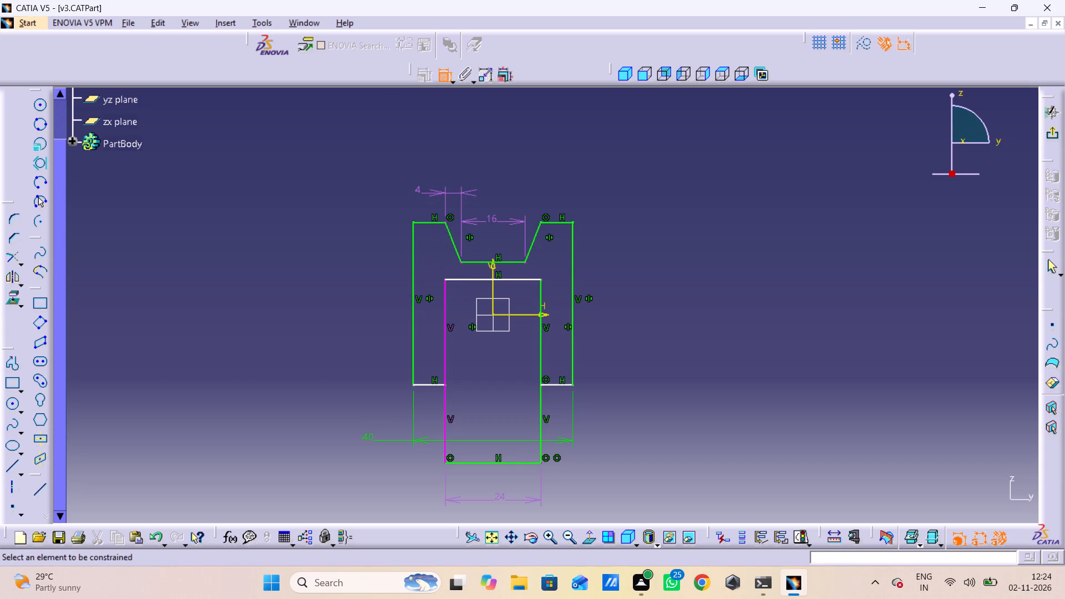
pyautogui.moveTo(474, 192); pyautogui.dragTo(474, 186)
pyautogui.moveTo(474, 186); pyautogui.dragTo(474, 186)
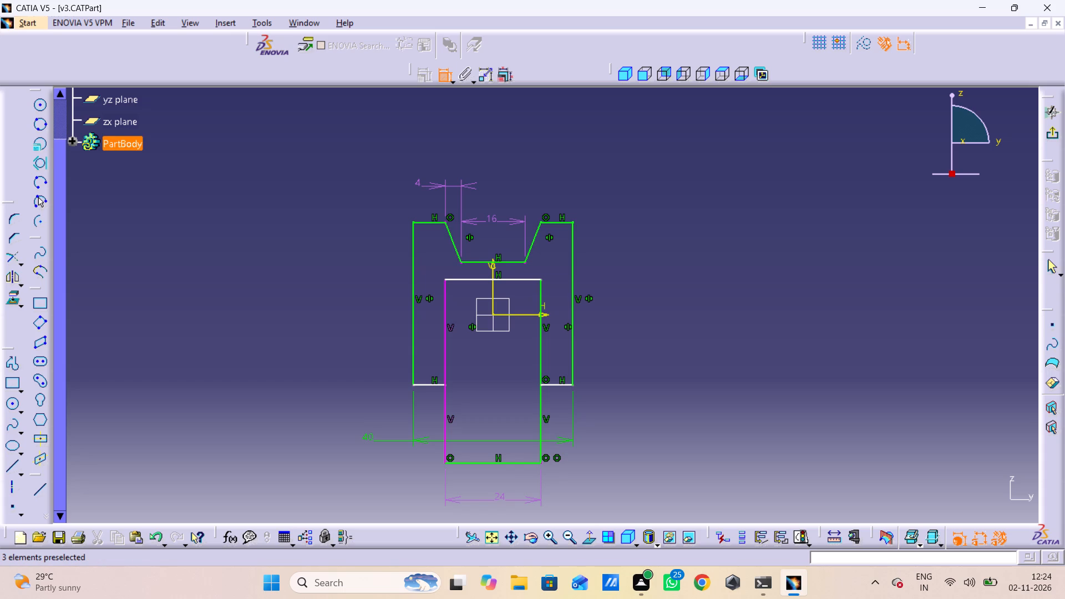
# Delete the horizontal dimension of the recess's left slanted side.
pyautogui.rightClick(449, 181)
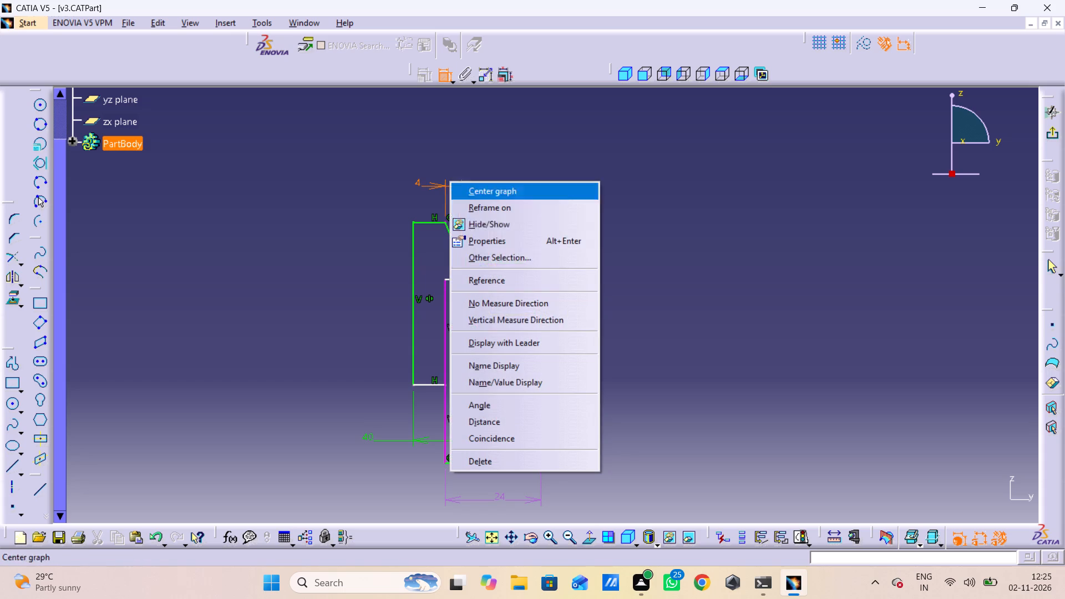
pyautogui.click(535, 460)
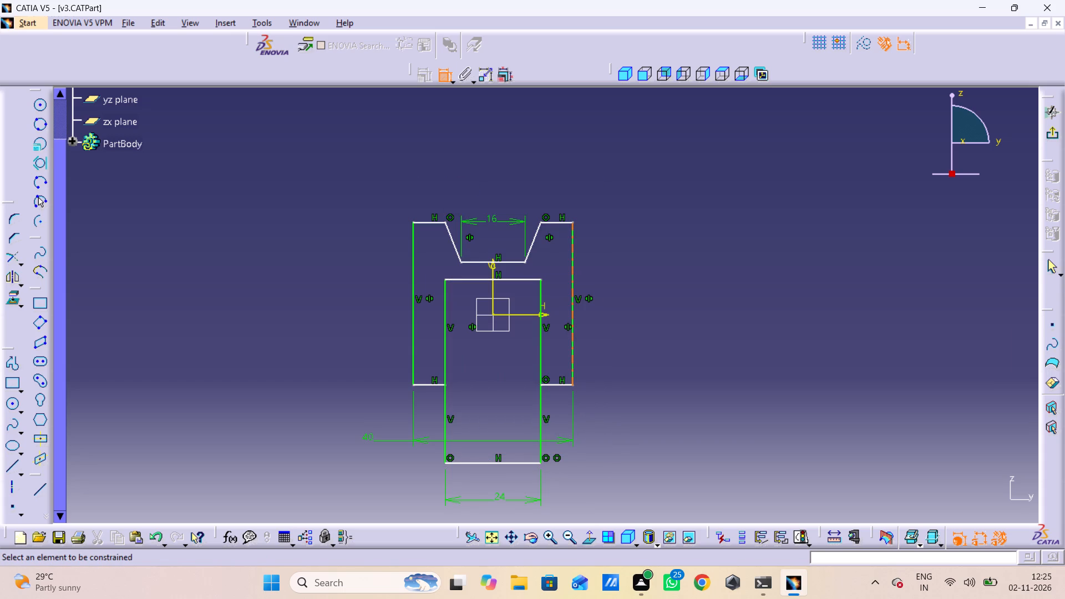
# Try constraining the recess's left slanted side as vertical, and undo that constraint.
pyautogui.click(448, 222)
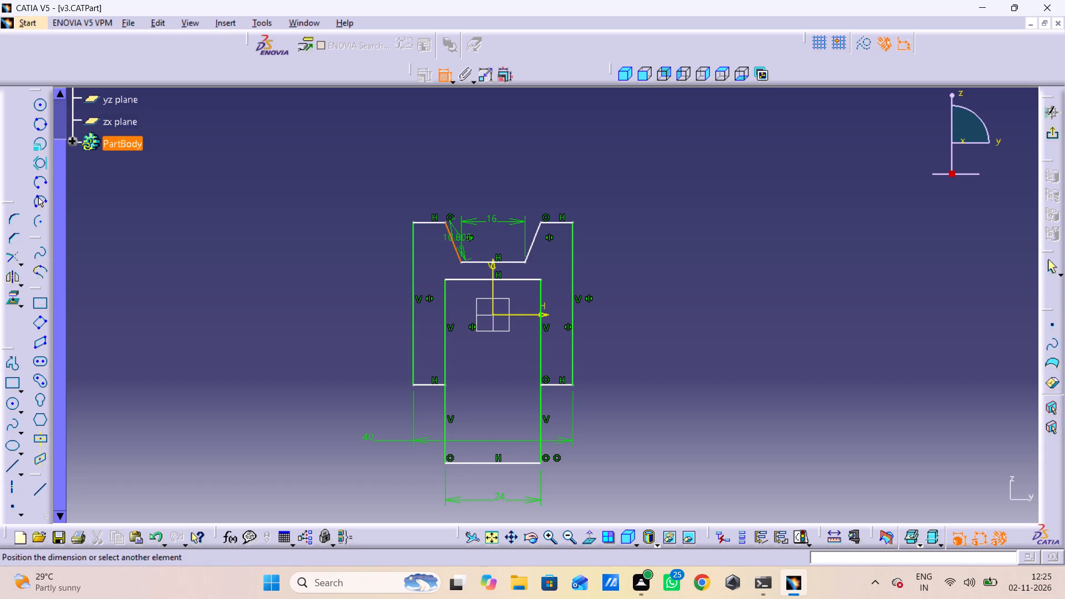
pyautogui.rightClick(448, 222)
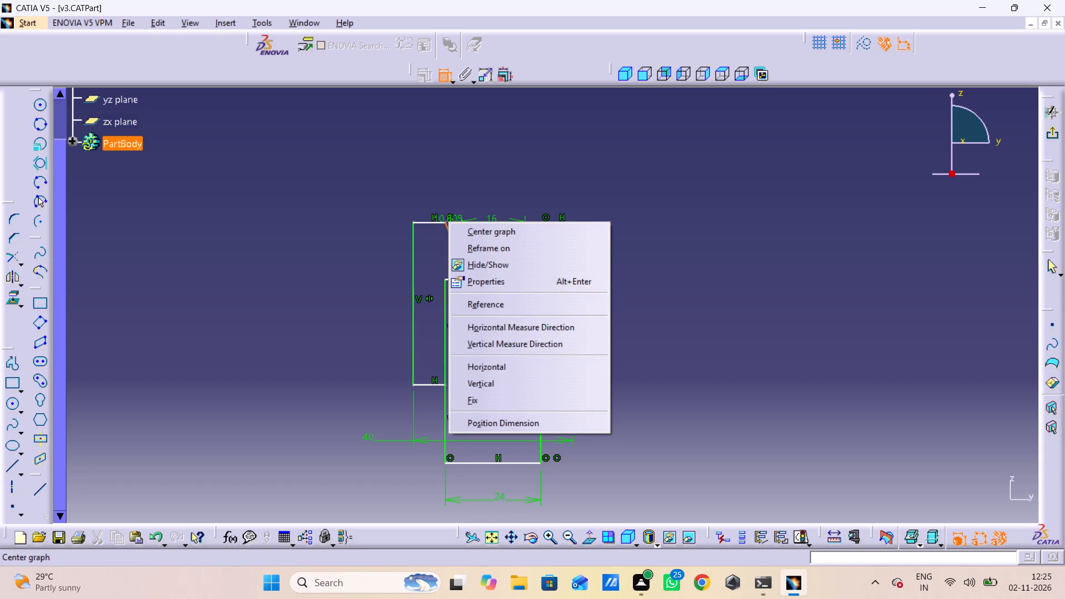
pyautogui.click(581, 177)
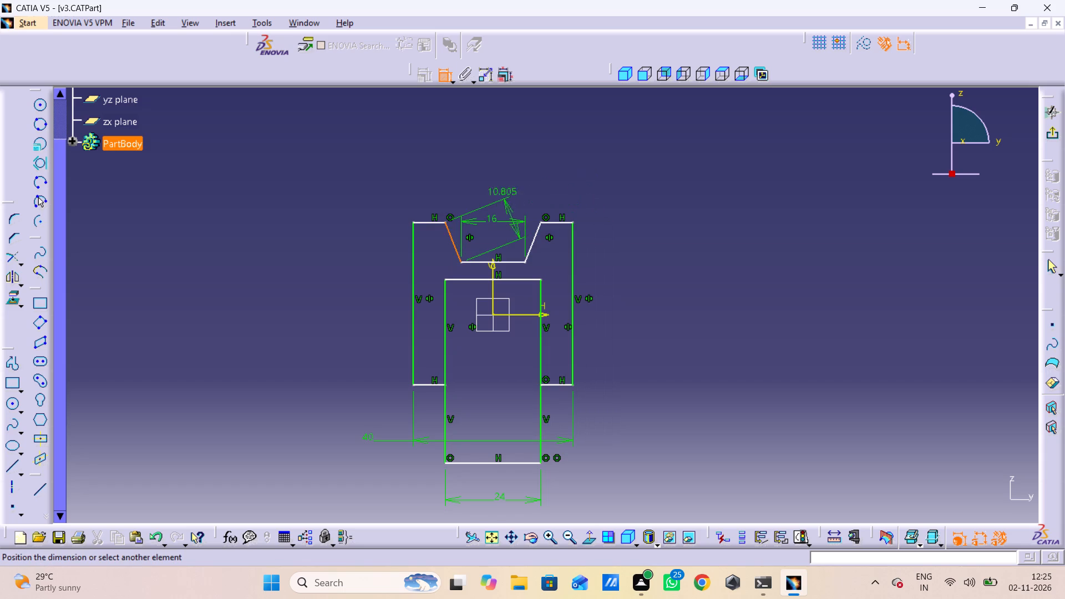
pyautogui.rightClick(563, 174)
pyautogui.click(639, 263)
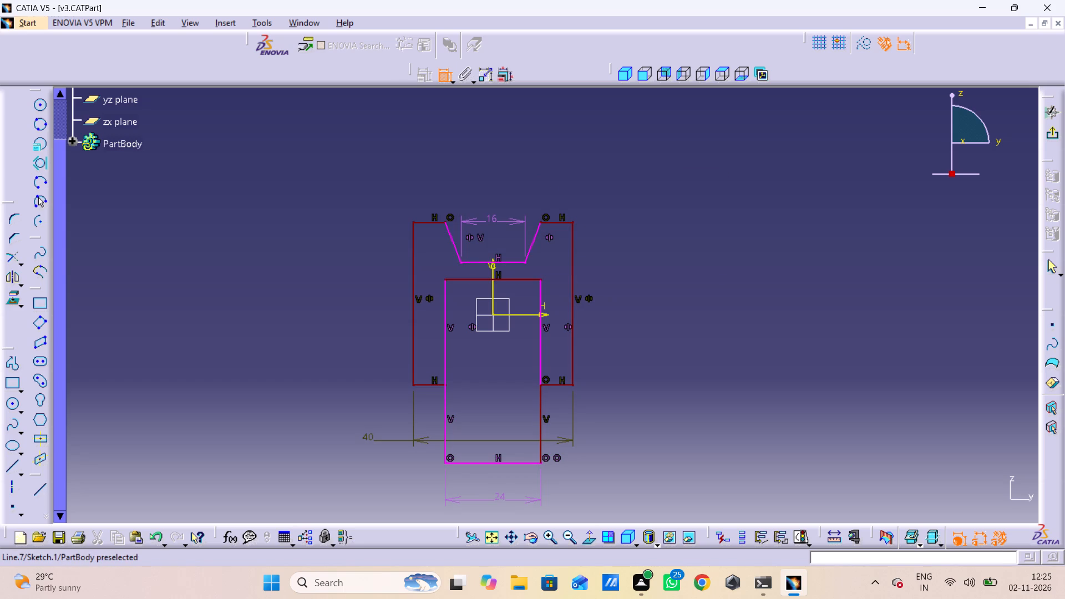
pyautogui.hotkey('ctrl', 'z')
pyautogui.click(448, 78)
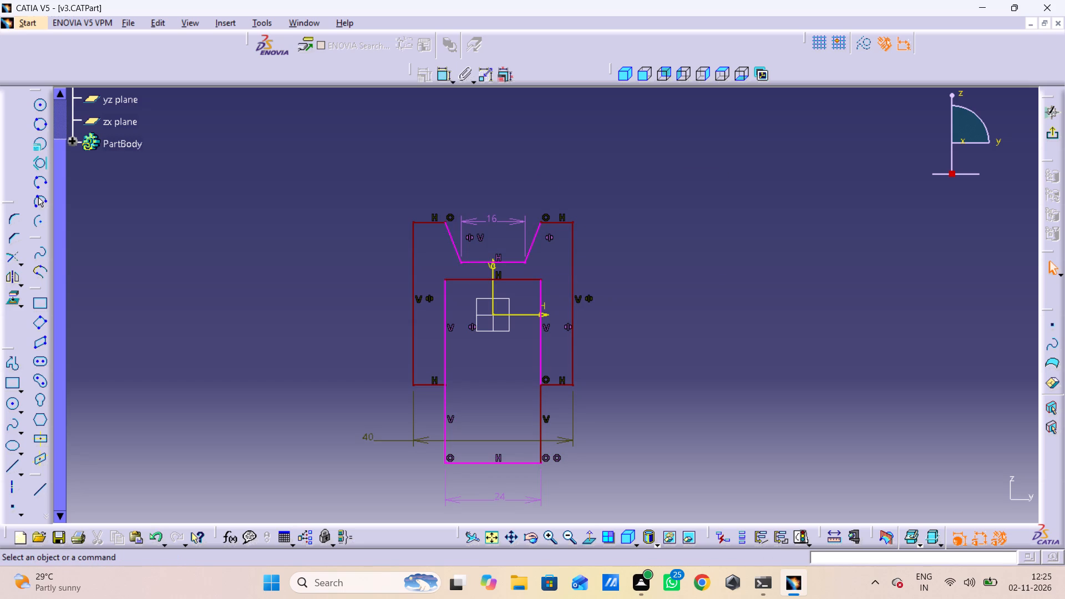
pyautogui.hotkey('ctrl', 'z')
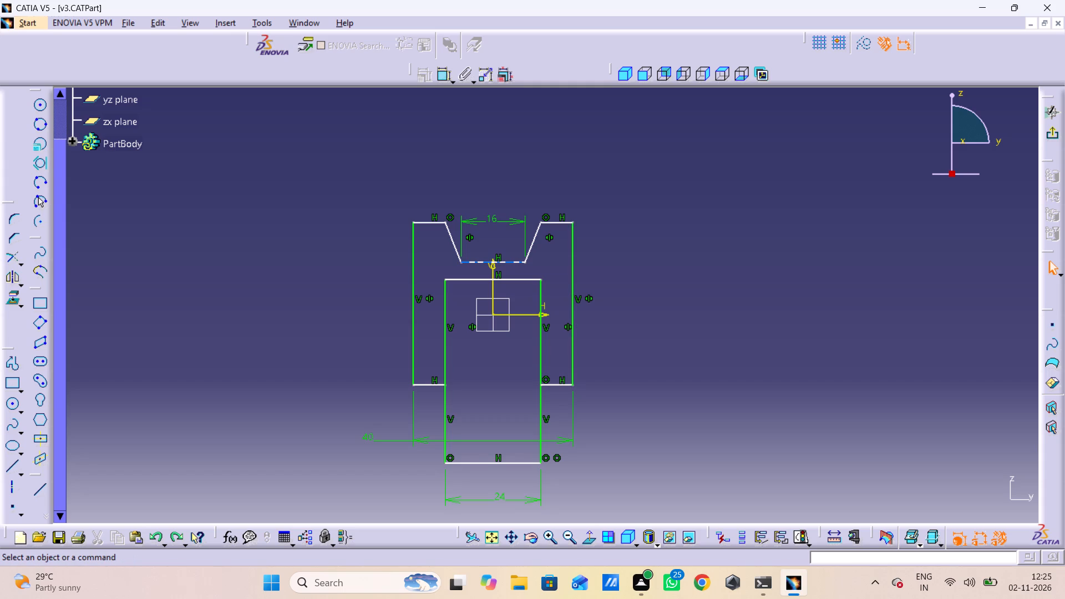
# Constrain the recess's two slanted sides as symmetric about the vertical axis.
pyautogui.click(443, 74)
pyautogui.doubleClick(443, 74)
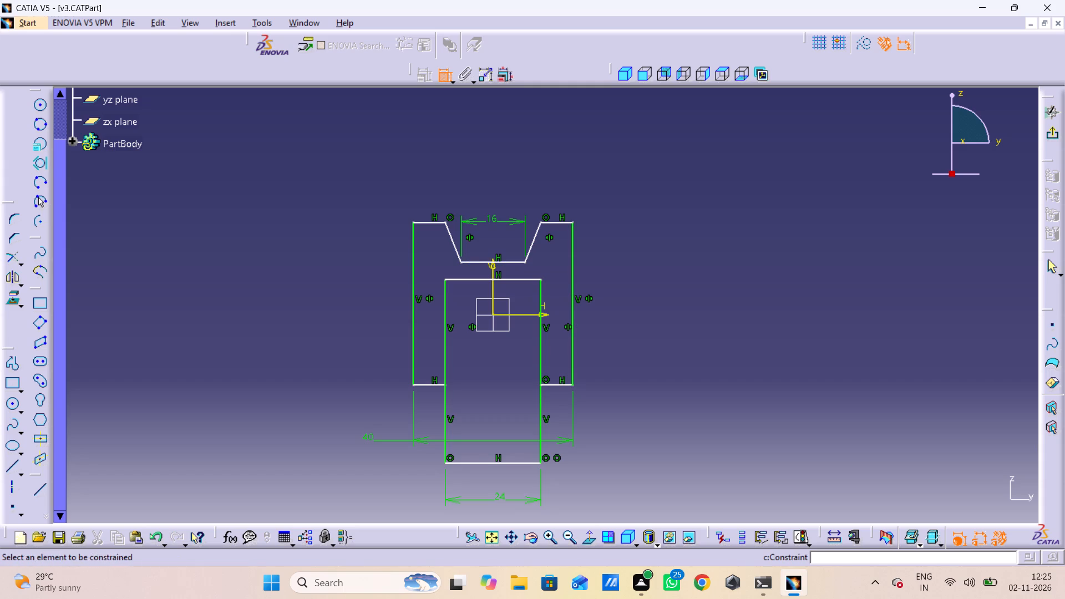
pyautogui.click(449, 236)
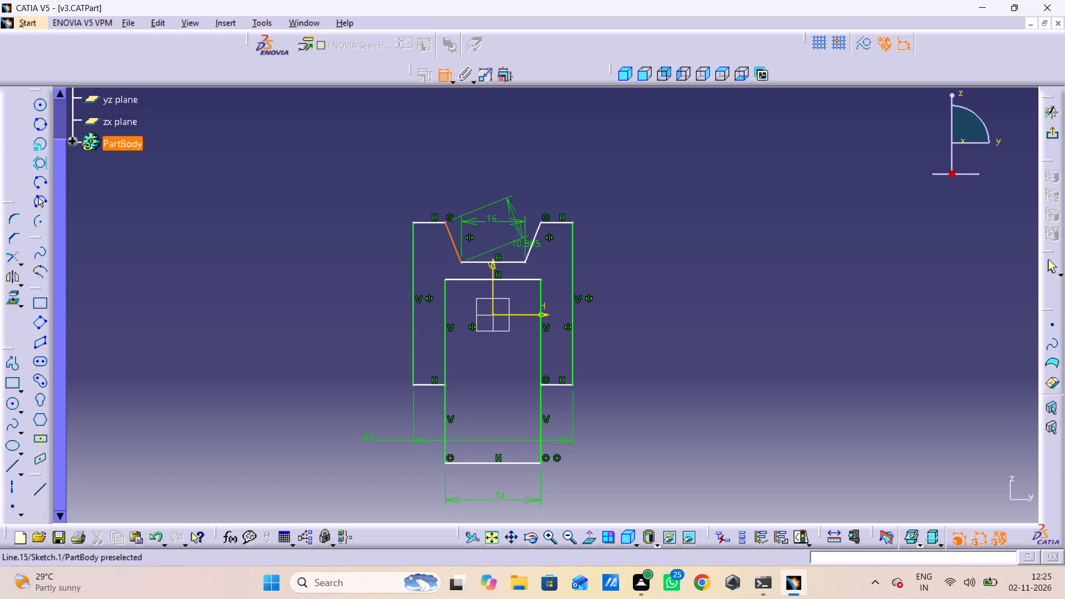
pyautogui.click(533, 237)
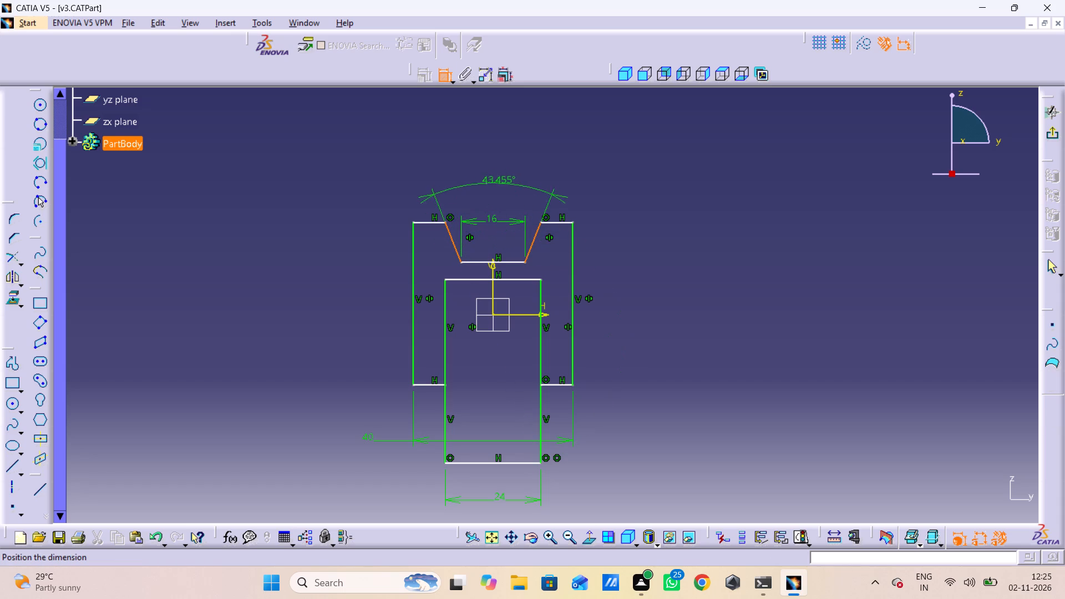
pyautogui.rightClick(509, 173)
pyautogui.click(559, 285)
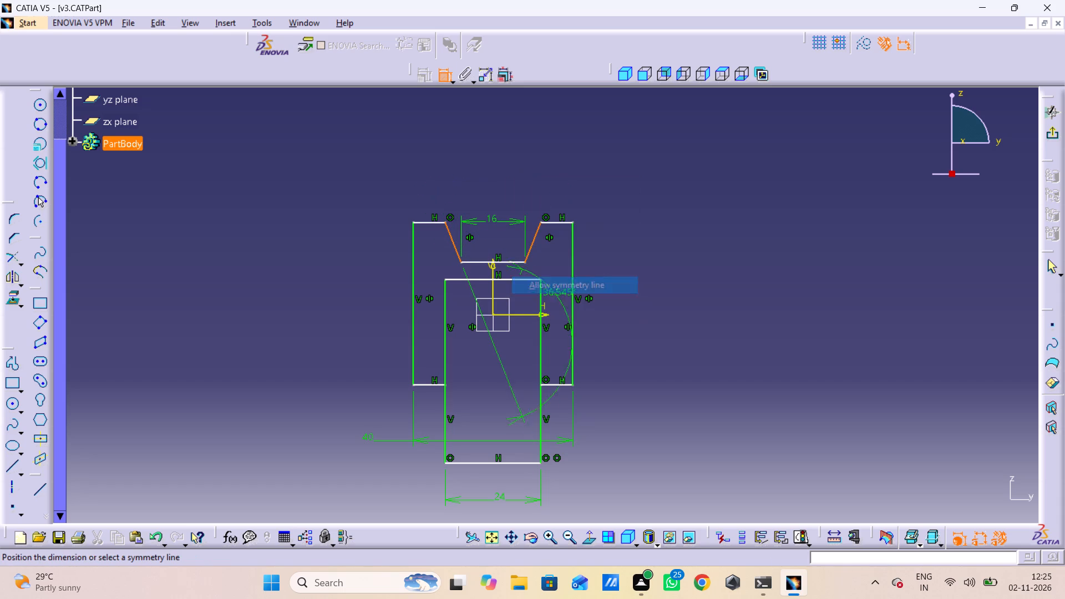
pyautogui.click(492, 293)
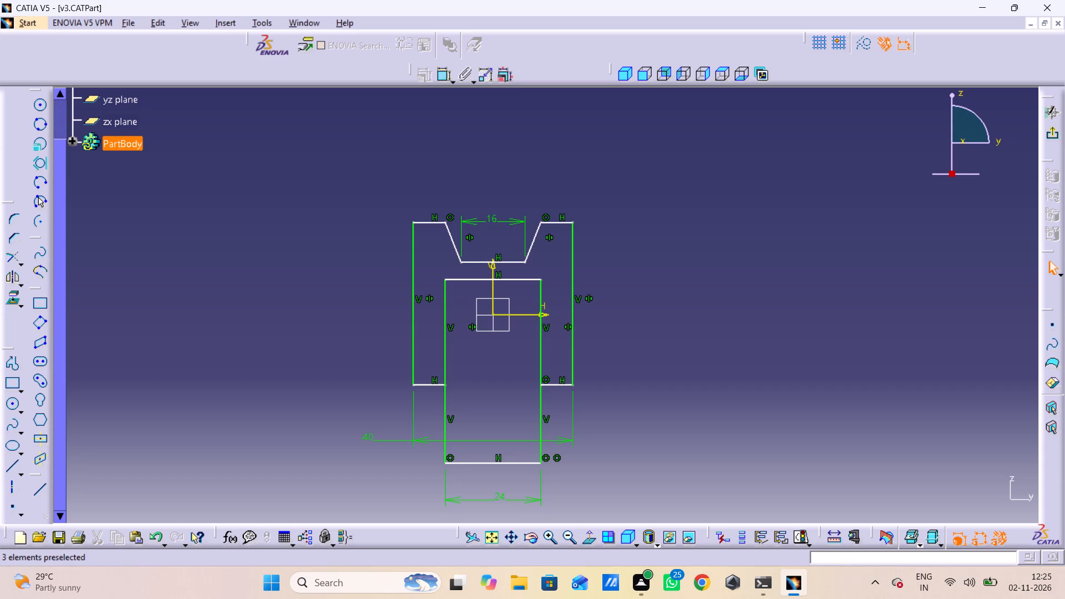
# Dimension the length of the profile's top-left horizontal edge above the profile and set it to 6 mm.
pyautogui.click(442, 74)
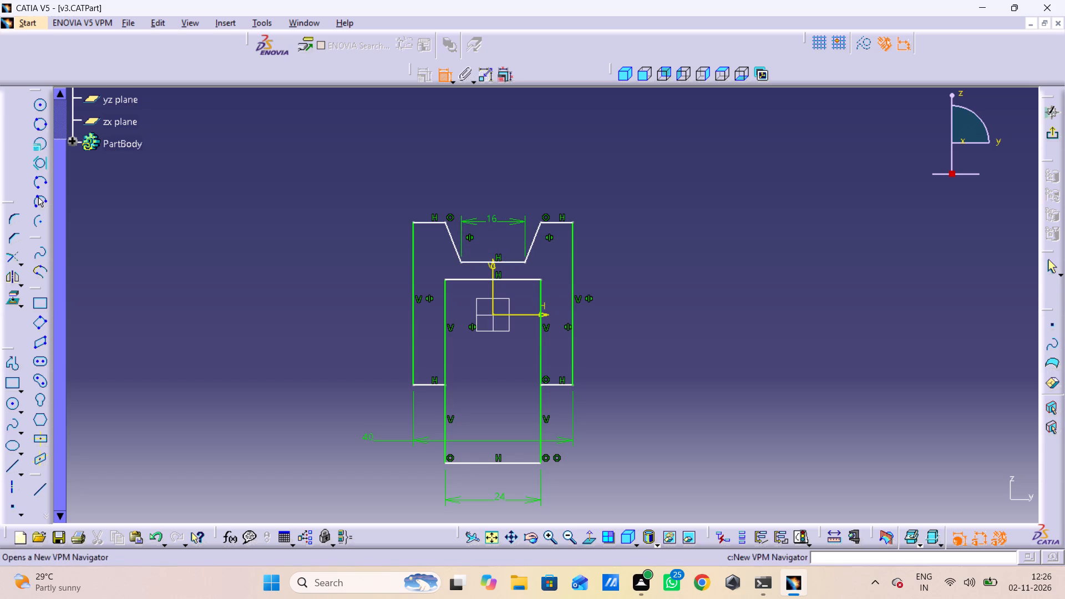
pyautogui.click(431, 219)
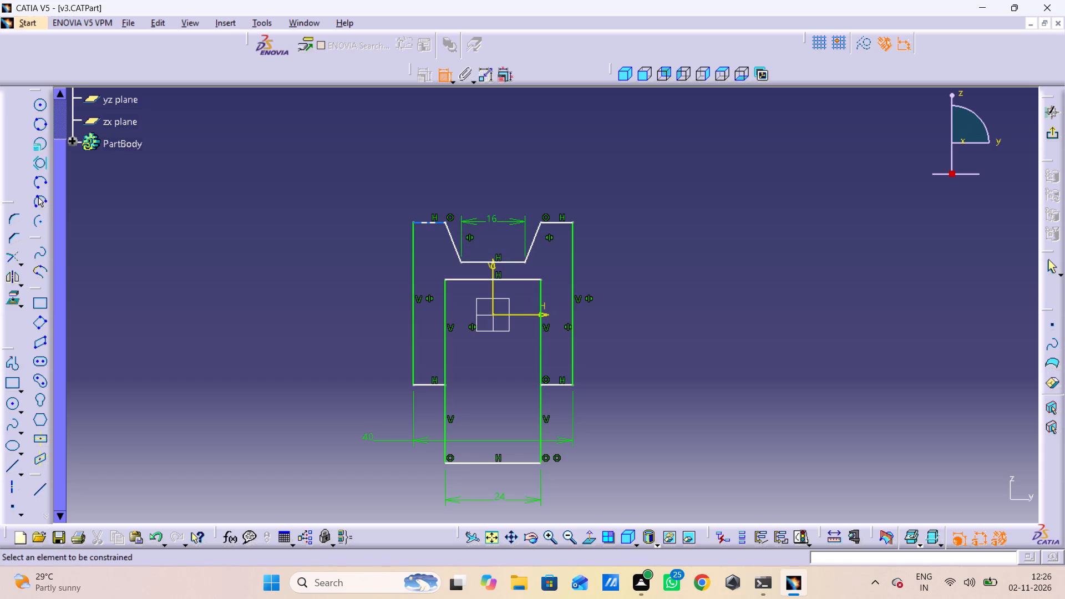
pyautogui.click(430, 224)
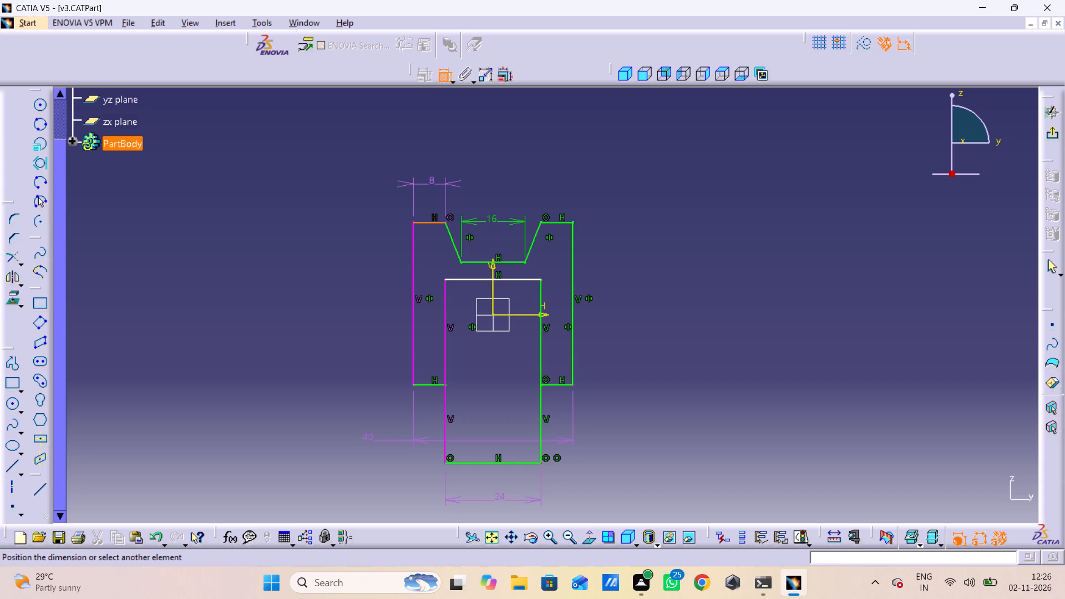
pyautogui.click(430, 190)
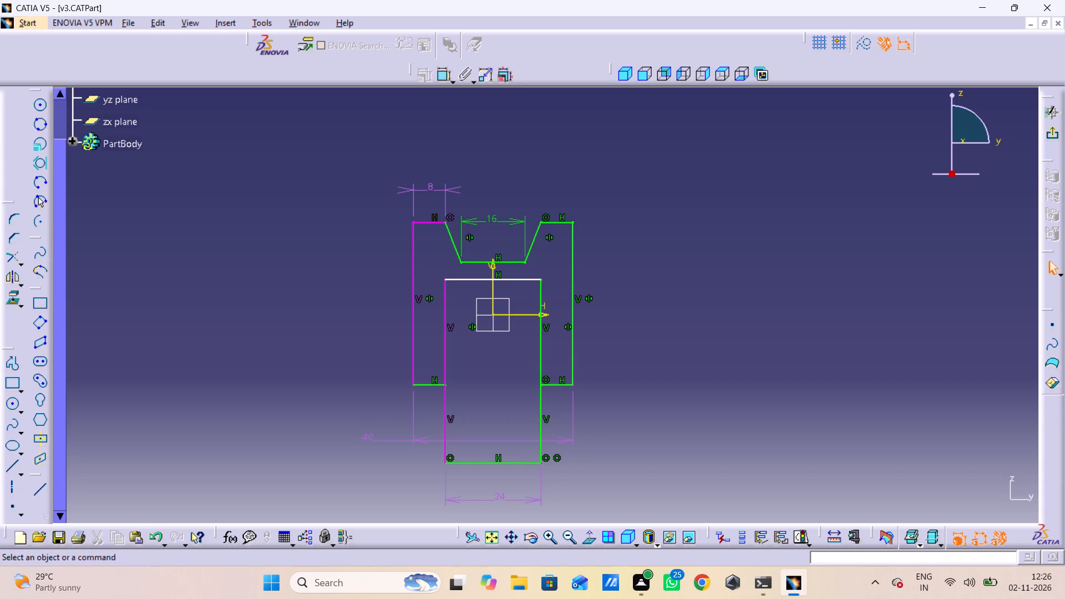
pyautogui.doubleClick(419, 185)
pyautogui.doubleClick(424, 184)
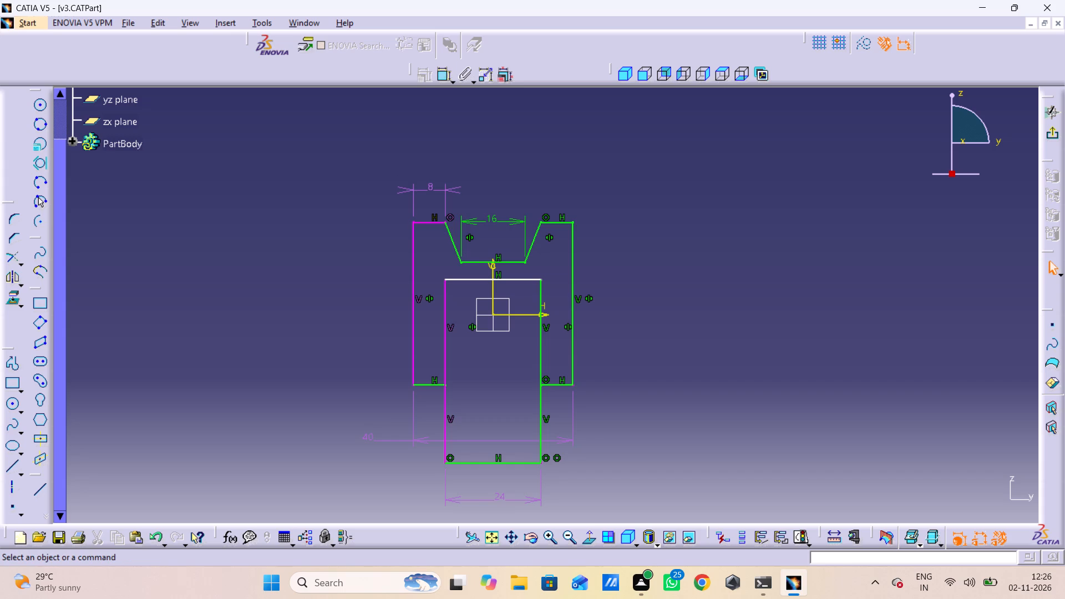
pyautogui.doubleClick(428, 185)
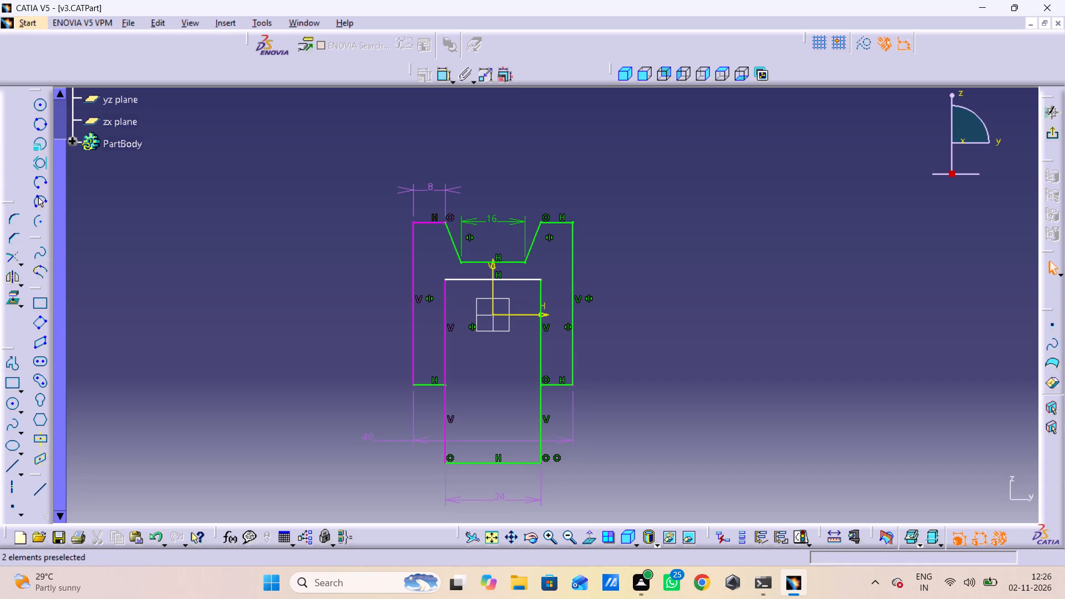
pyautogui.doubleClick(429, 189)
pyautogui.press('6')
pyautogui.press('Return')
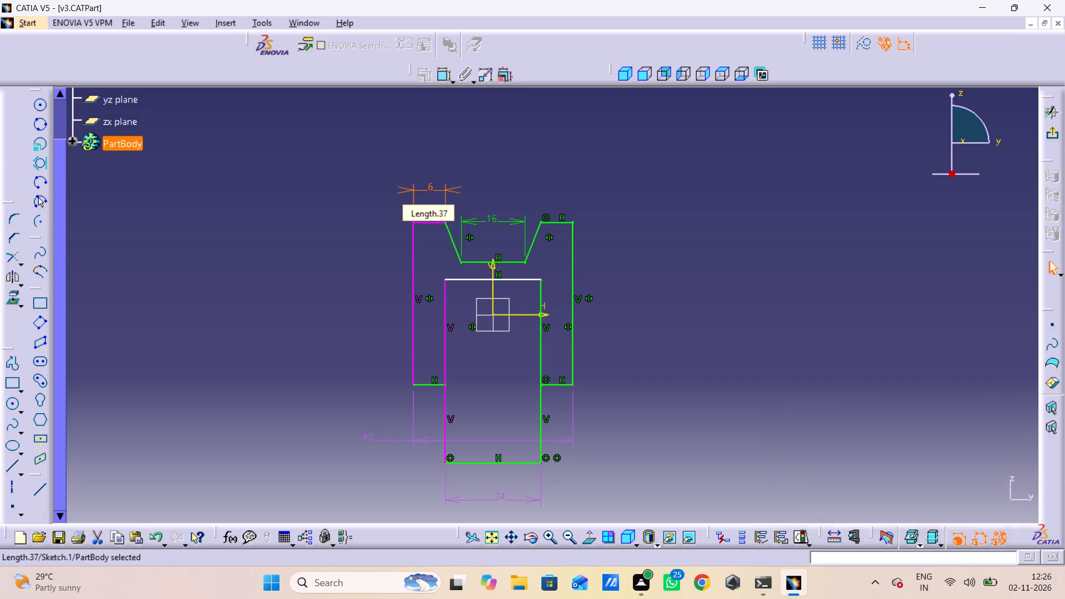
# Delete the 40 mm overall width dimension between the profile's outer vertical sides.
pyautogui.rightClick(403, 443)
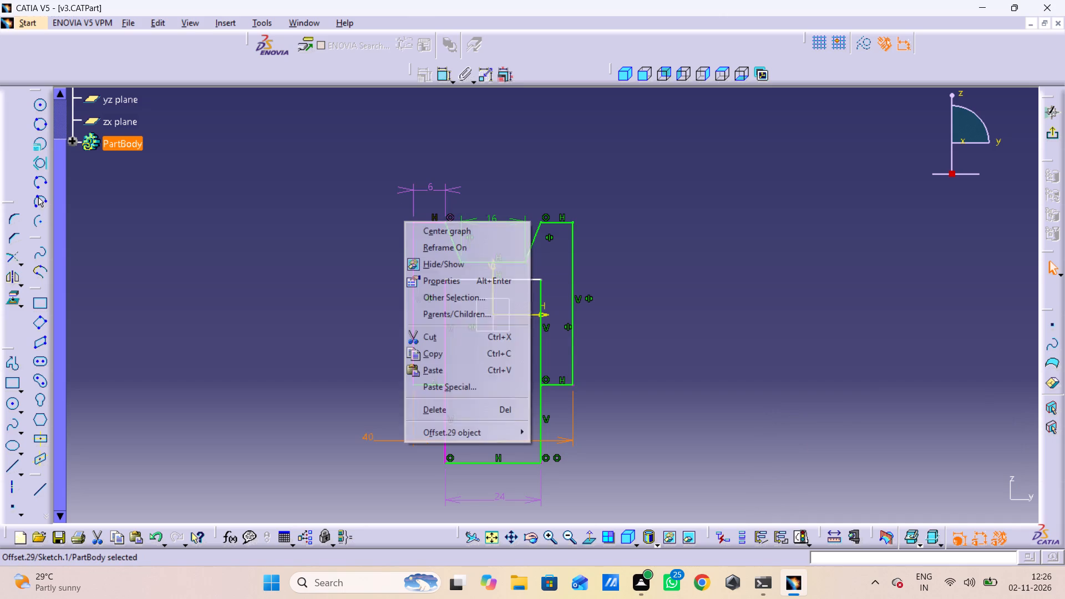
pyautogui.click(437, 414)
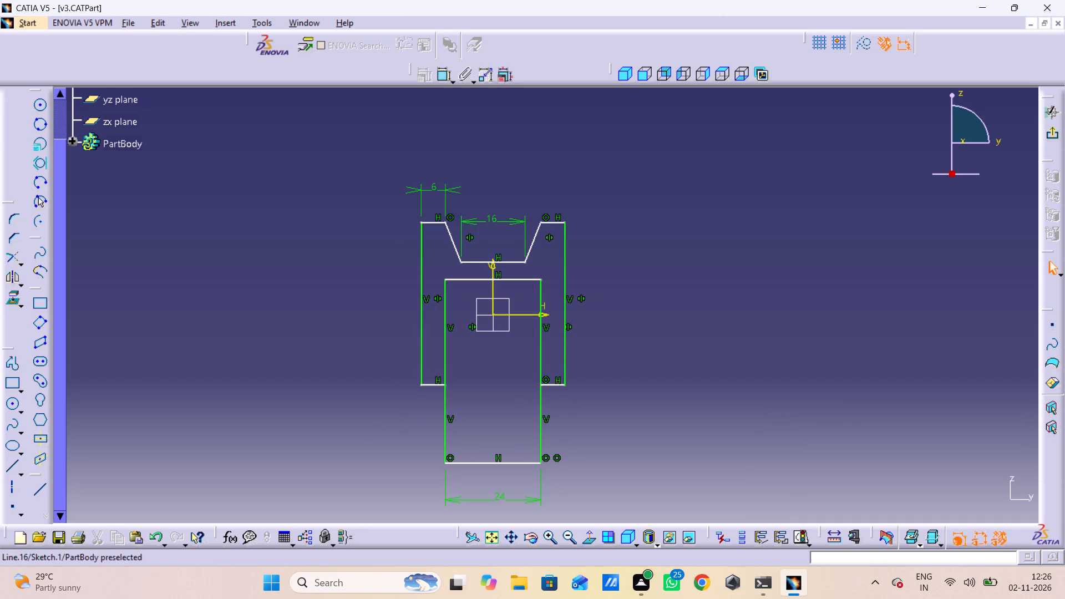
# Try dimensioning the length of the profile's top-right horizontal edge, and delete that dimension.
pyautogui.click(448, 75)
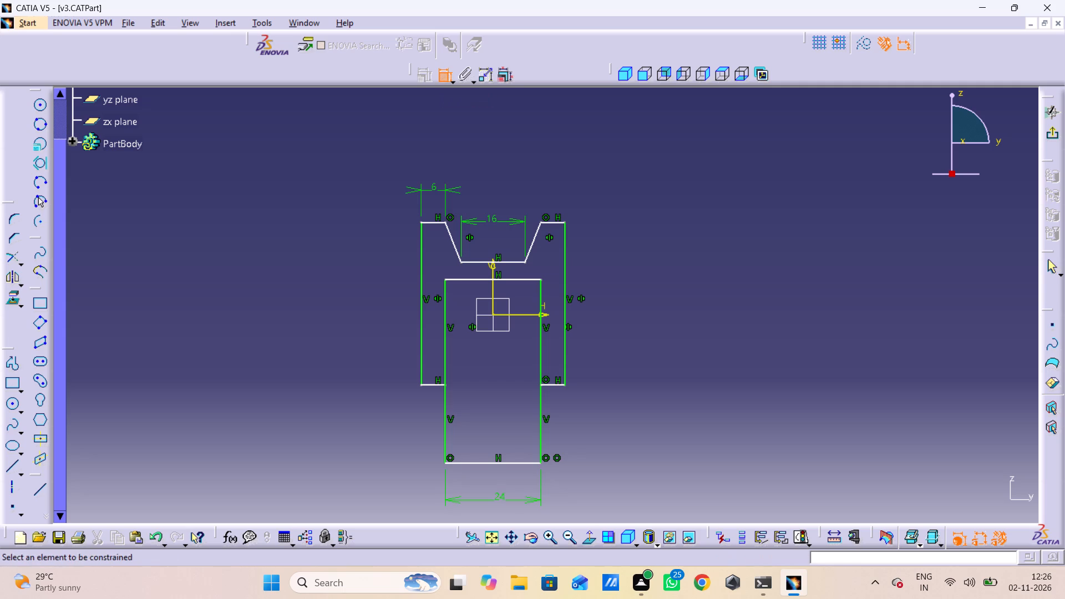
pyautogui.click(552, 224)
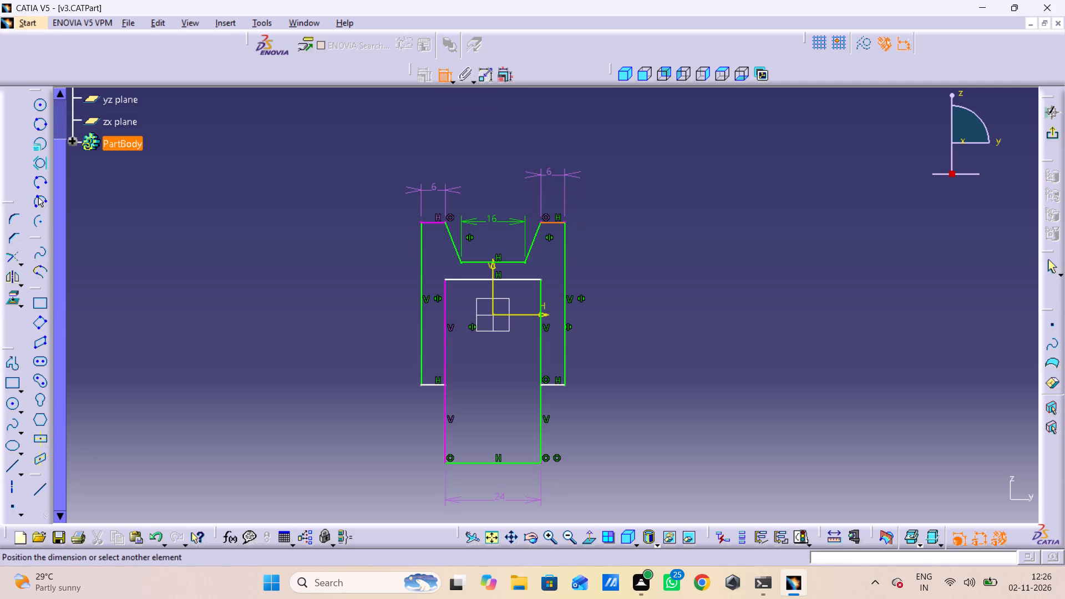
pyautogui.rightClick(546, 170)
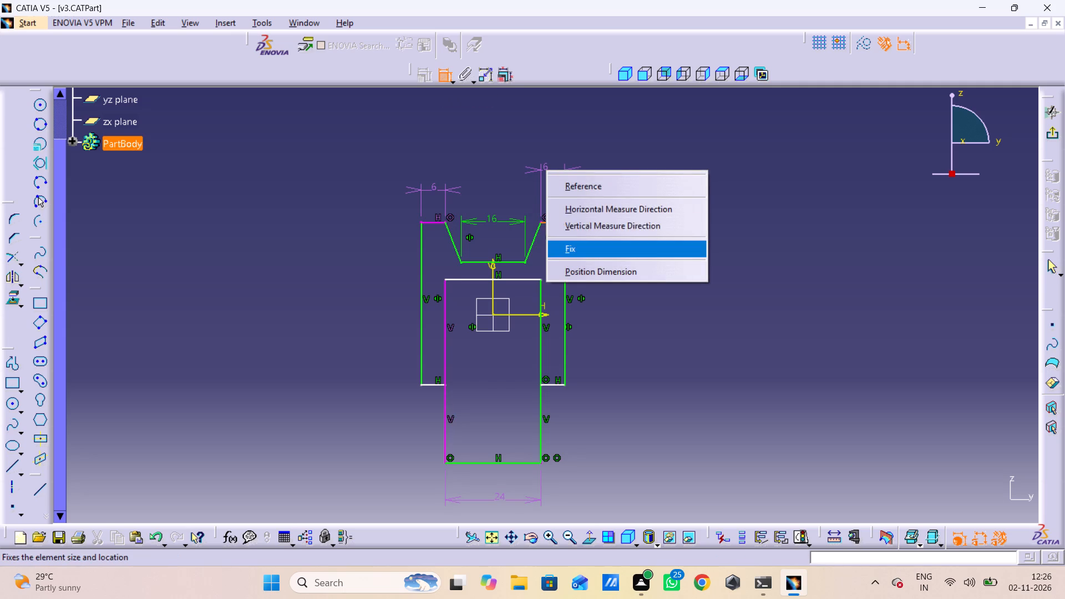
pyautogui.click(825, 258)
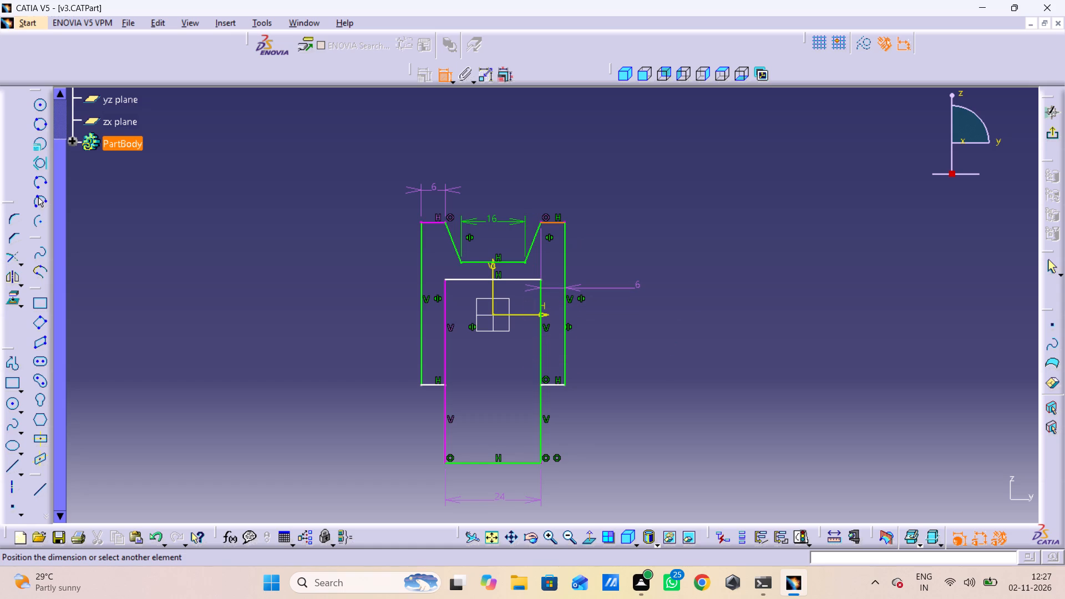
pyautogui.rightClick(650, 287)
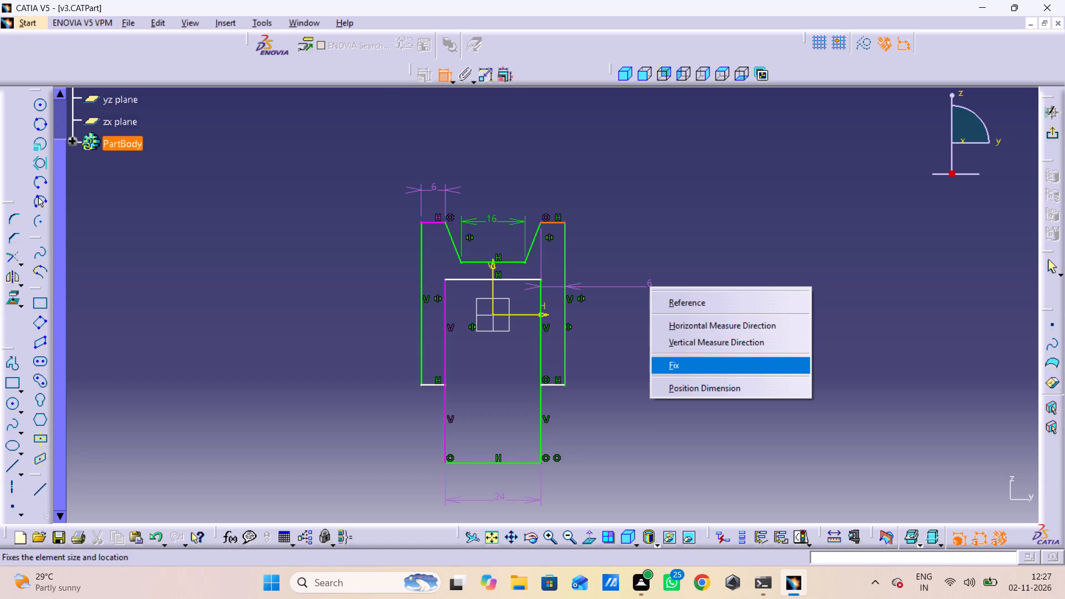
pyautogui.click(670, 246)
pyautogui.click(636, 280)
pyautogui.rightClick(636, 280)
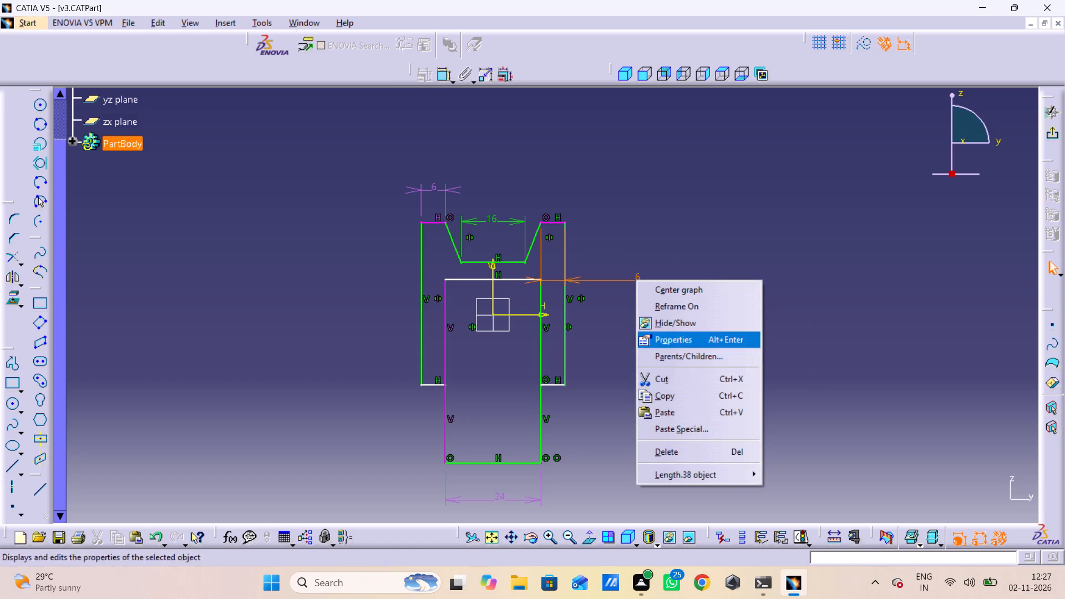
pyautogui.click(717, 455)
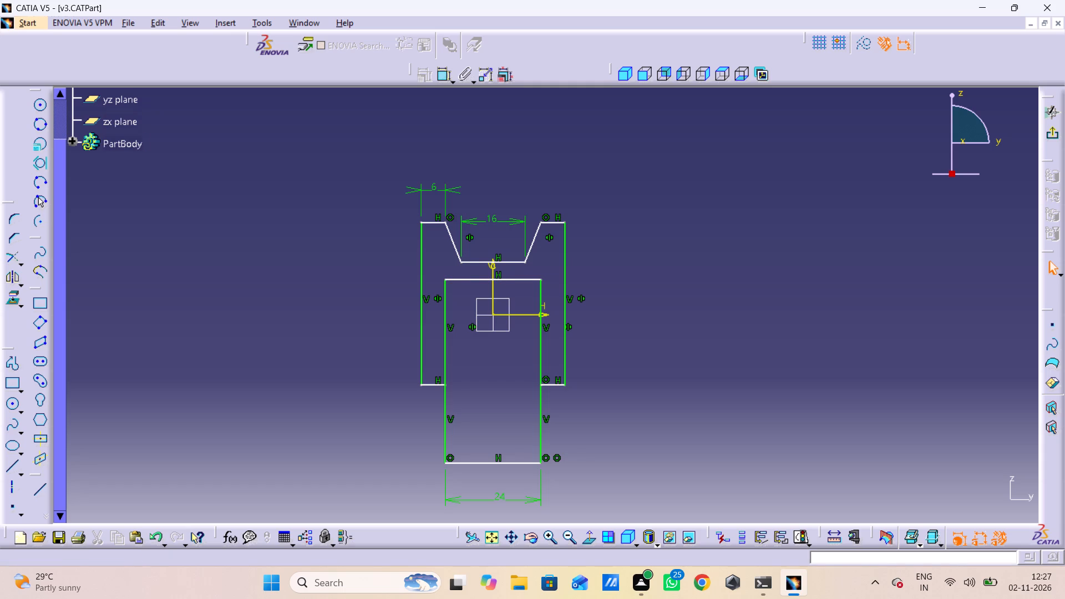
# Constrain the central rectangle's top and bottom edges as symmetric about the horizontal axis.
pyautogui.click(525, 281)
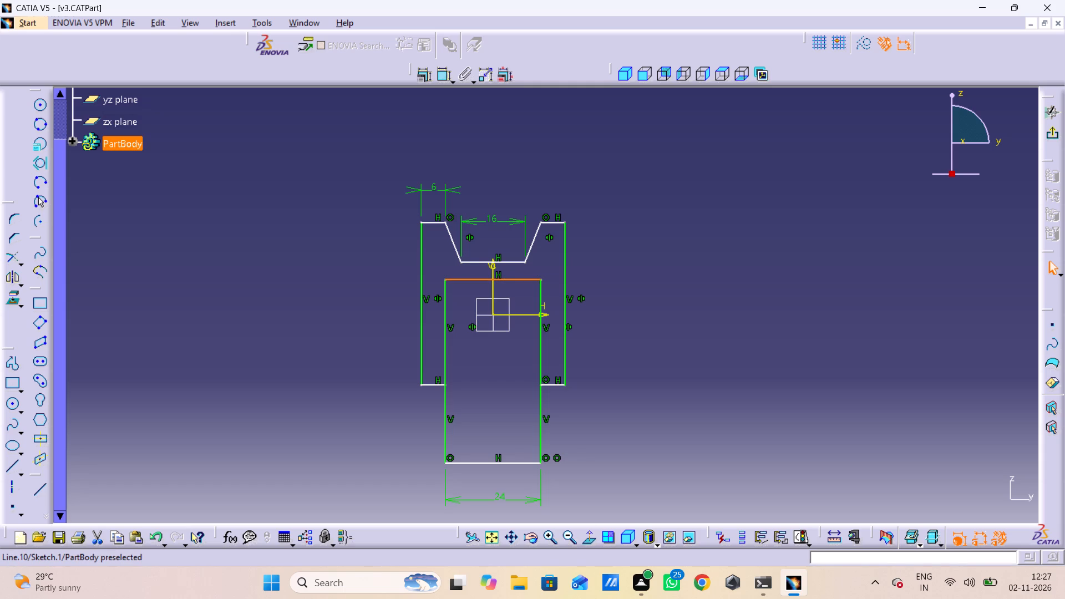
pyautogui.moveTo(260, 208); pyautogui.dragTo(277, 184)
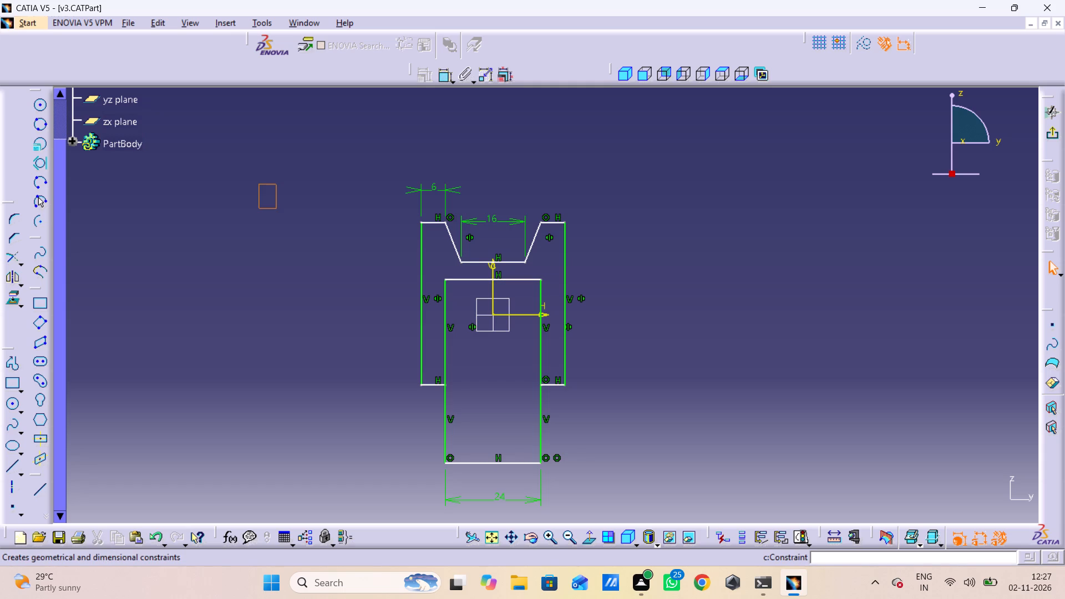
pyautogui.doubleClick(441, 76)
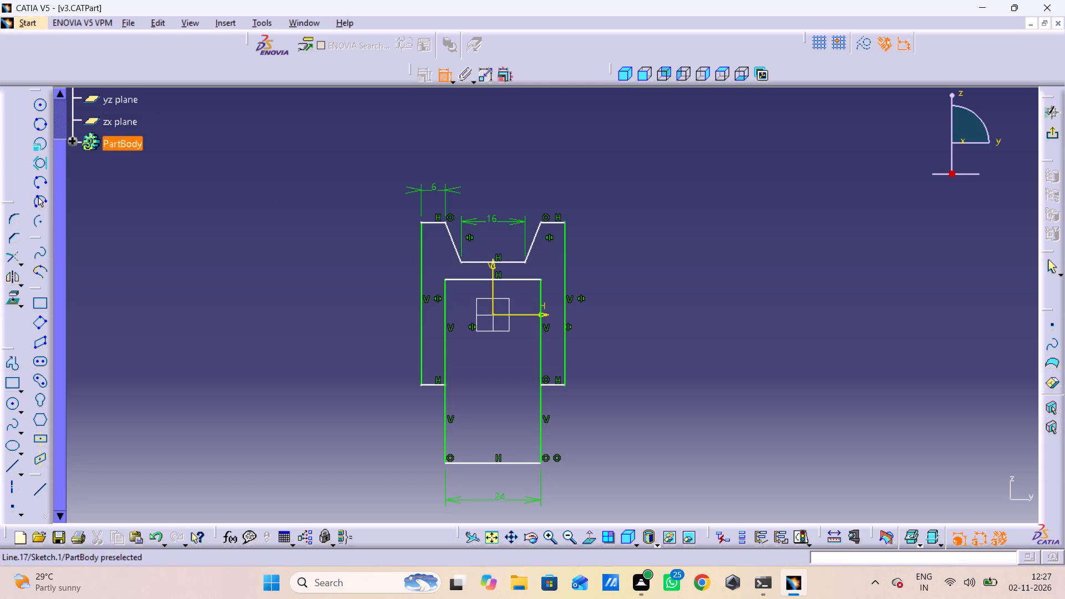
pyautogui.click(499, 279)
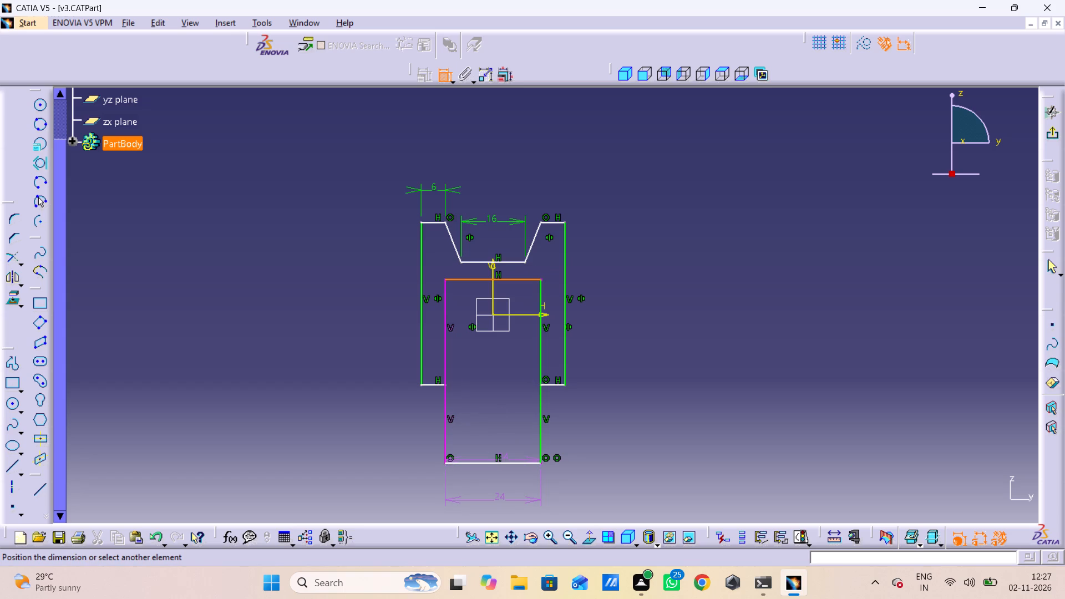
pyautogui.click(506, 464)
pyautogui.rightClick(503, 376)
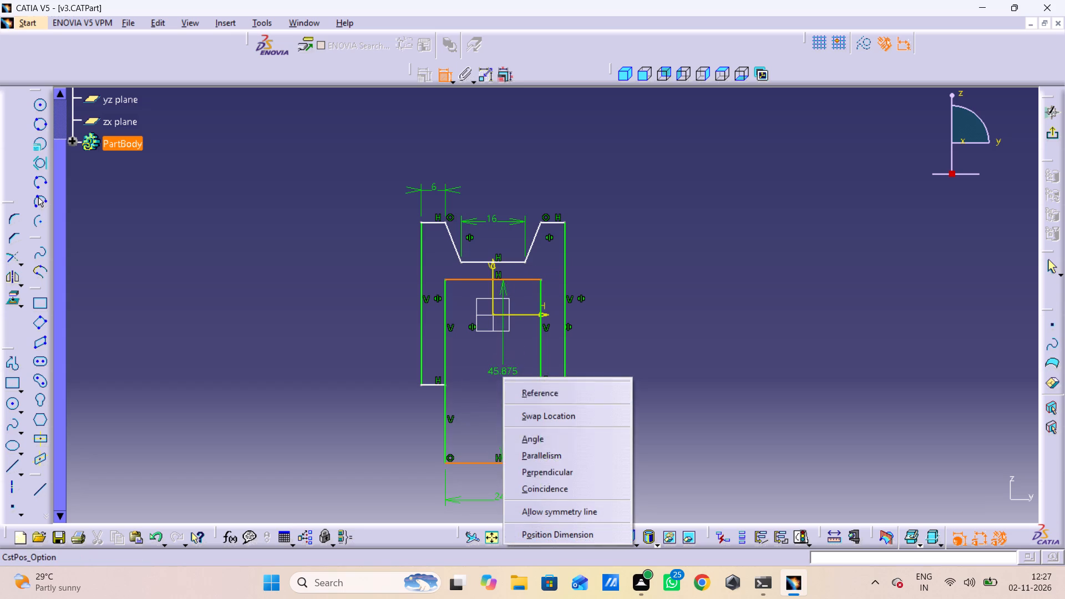
pyautogui.click(565, 519)
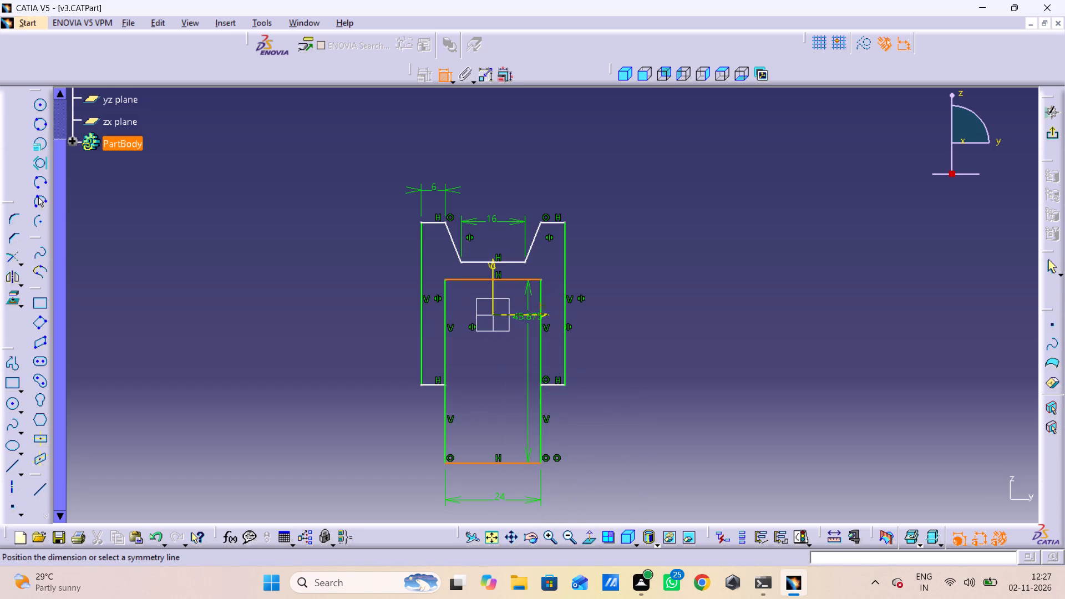
pyautogui.click(530, 316)
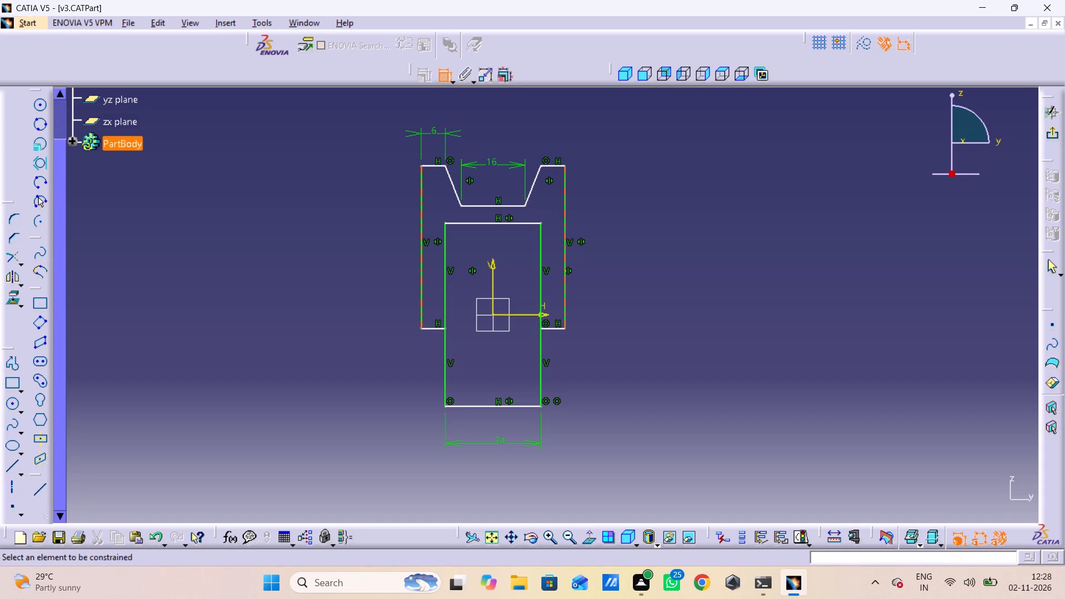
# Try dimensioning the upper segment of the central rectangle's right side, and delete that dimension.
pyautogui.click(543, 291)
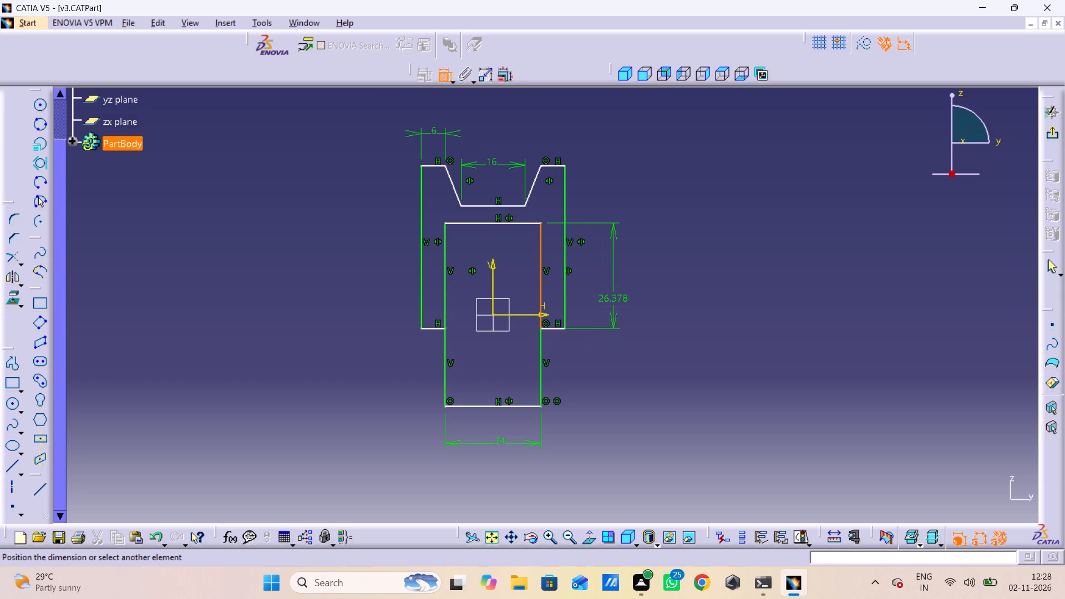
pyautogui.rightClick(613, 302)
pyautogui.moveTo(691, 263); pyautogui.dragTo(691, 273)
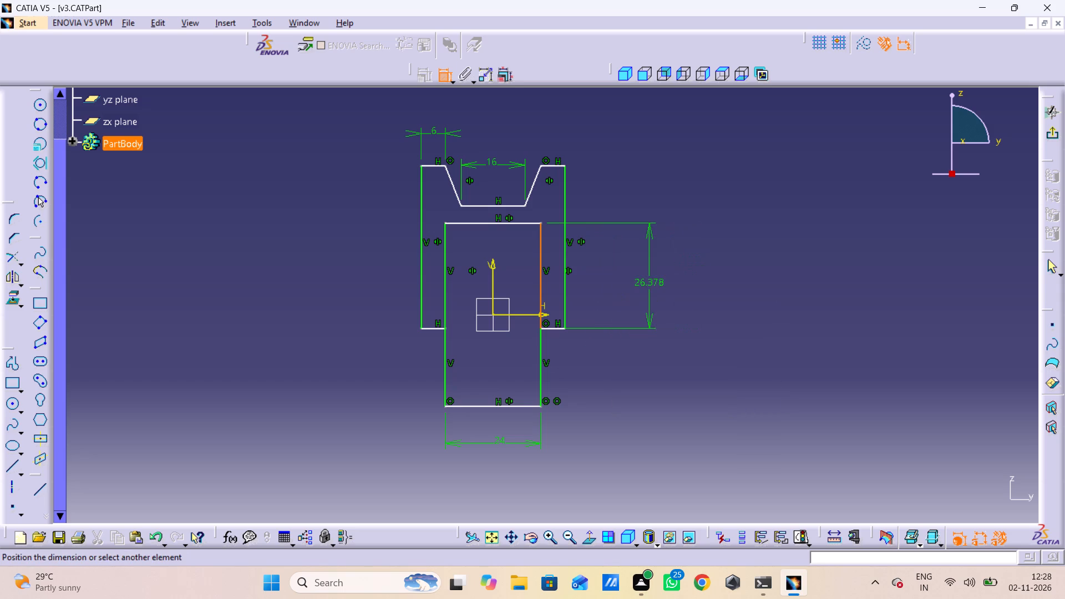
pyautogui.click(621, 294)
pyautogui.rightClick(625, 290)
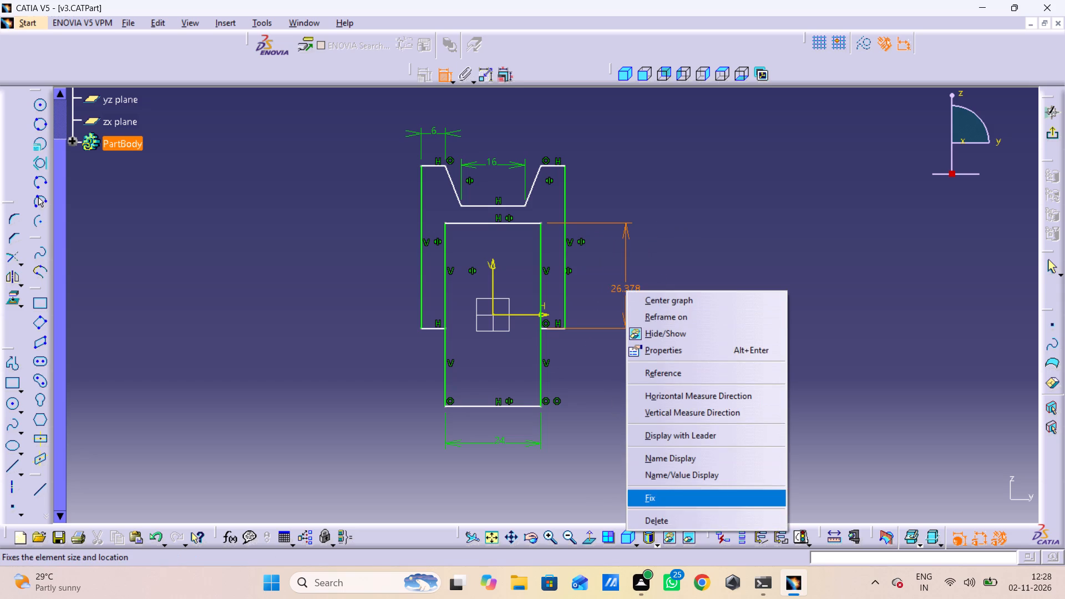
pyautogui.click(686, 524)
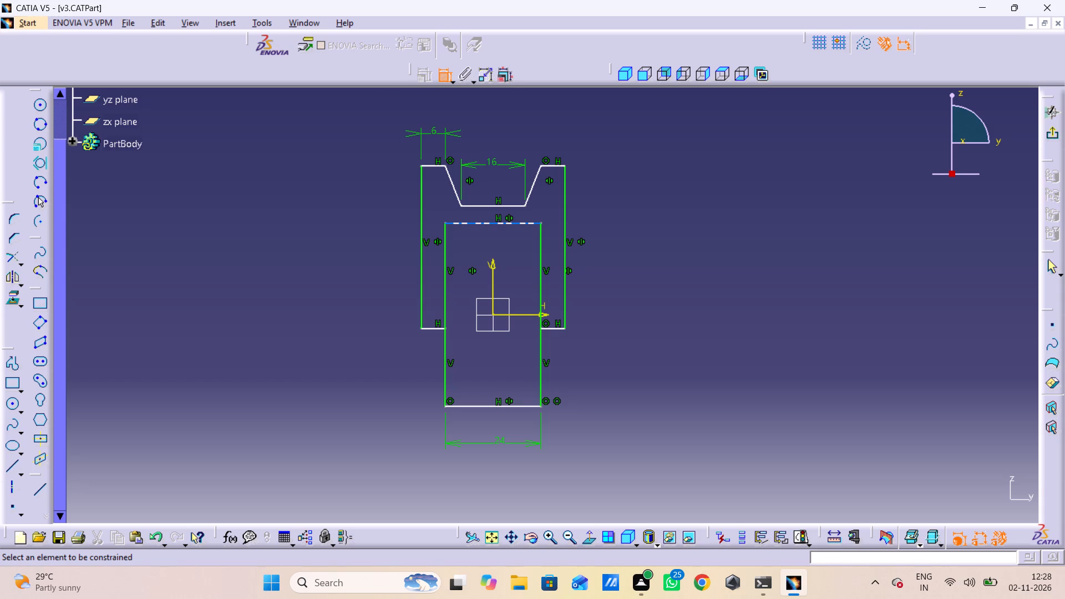
# Dimension the central rectangle's height between its top and bottom edges, outside the profile's right side, and set it to 24 mm.
pyautogui.click(518, 224)
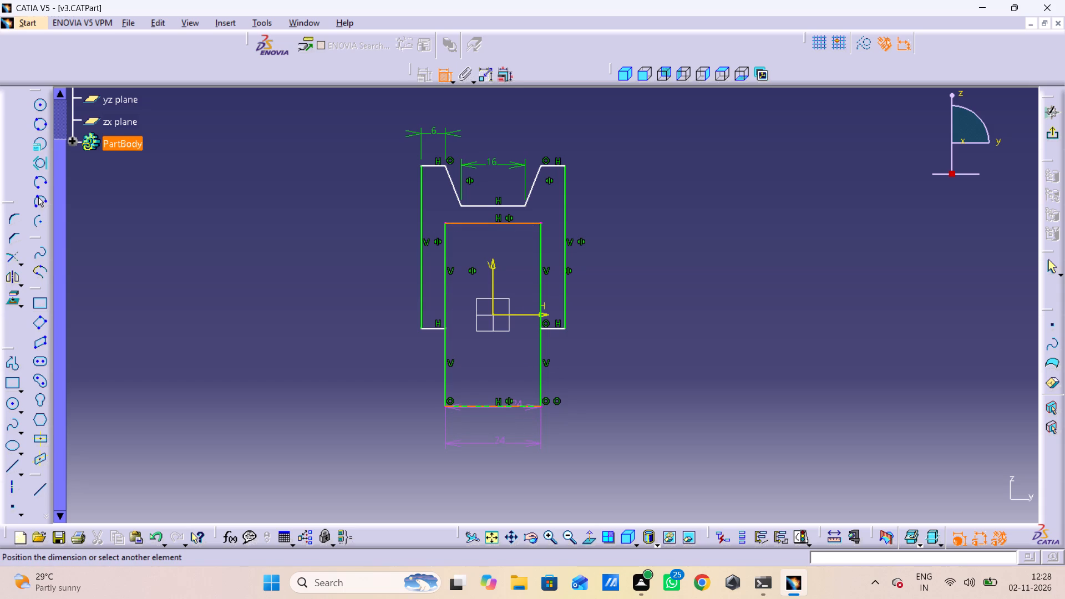
pyautogui.click(518, 405)
pyautogui.click(649, 332)
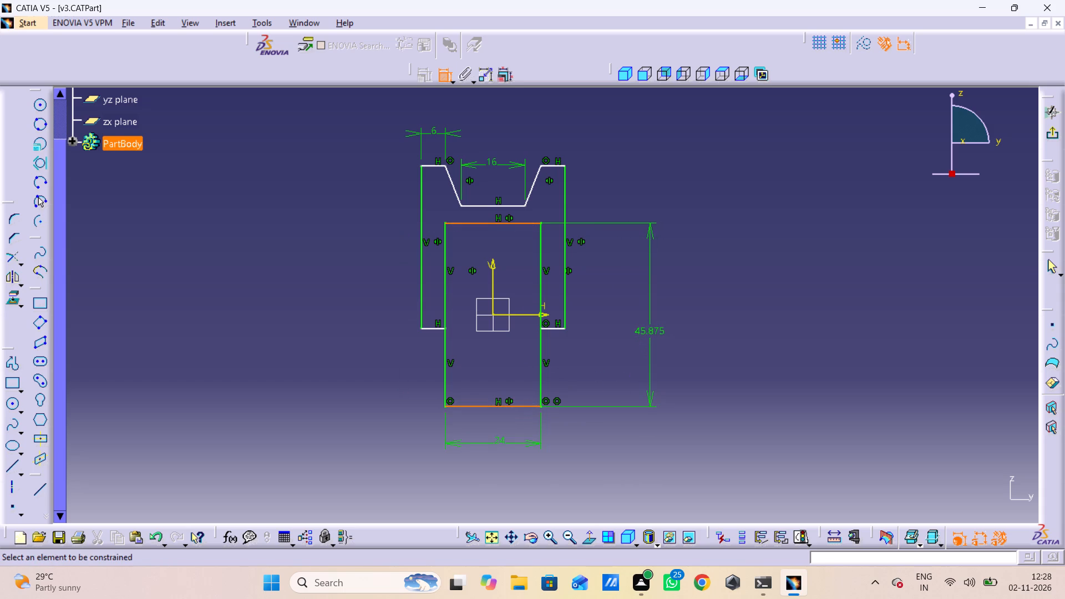
pyautogui.doubleClick(649, 329)
pyautogui.write('24')
pyautogui.press('Return')
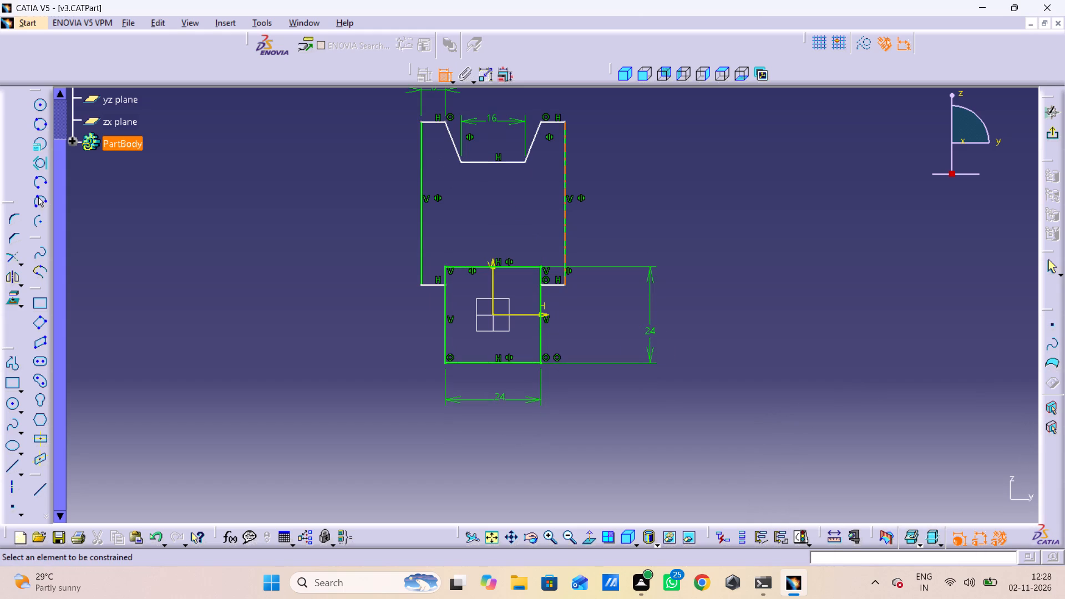
# Constrain the profile's upper-right and lower-right short horizontal edges as symmetric about the horizontal axis.
pyautogui.click(556, 118)
pyautogui.click(555, 120)
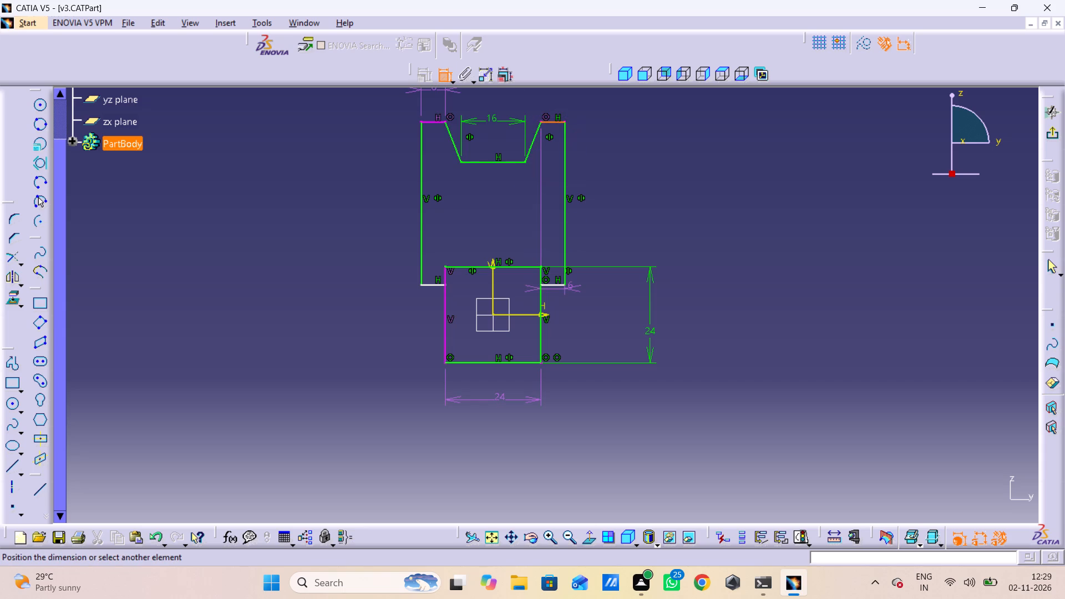
pyautogui.click(556, 283)
pyautogui.rightClick(703, 175)
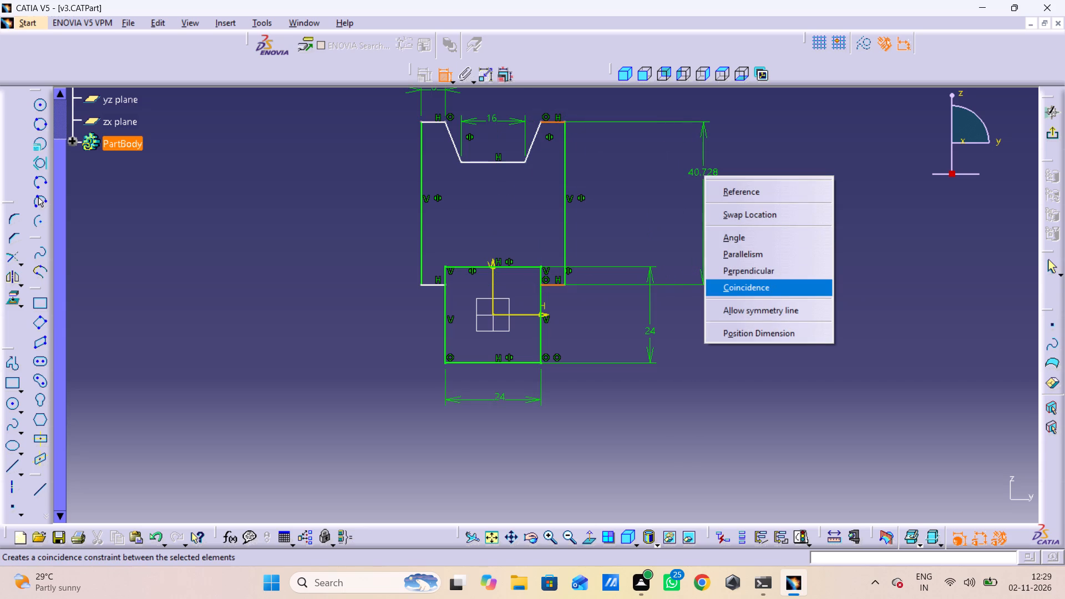
pyautogui.click(742, 312)
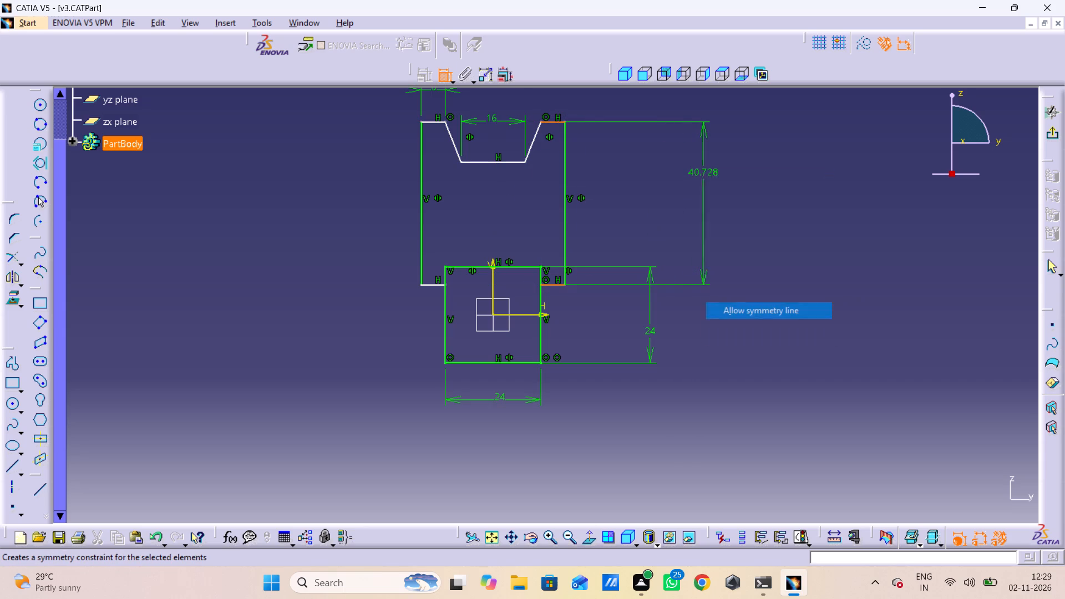
pyautogui.click(533, 316)
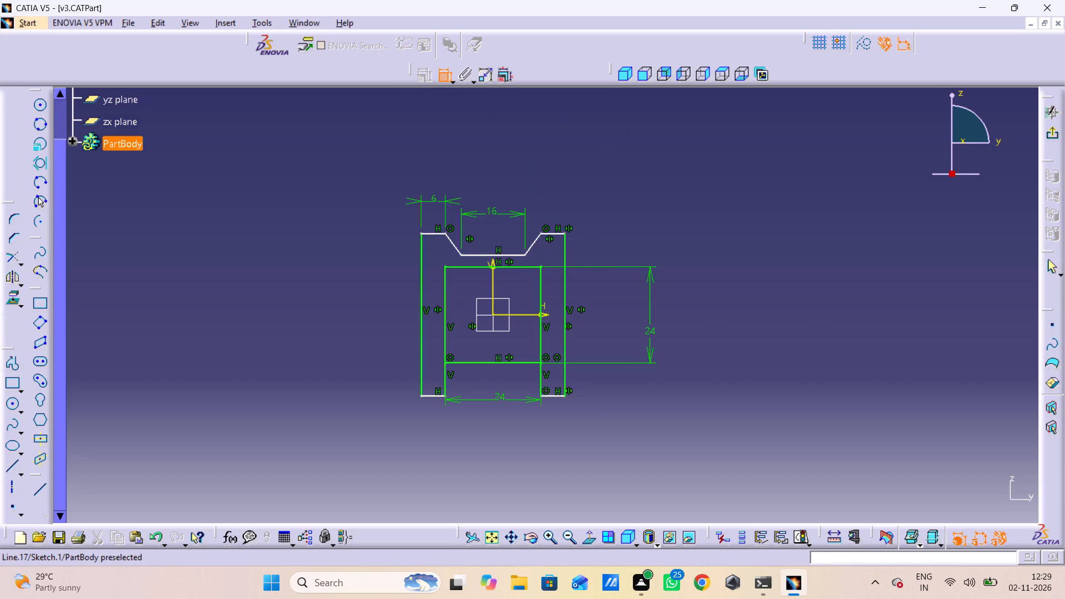
# Dimension the length of the top recess's right slanted edge and set it to 16 mm.
pyautogui.click(530, 243)
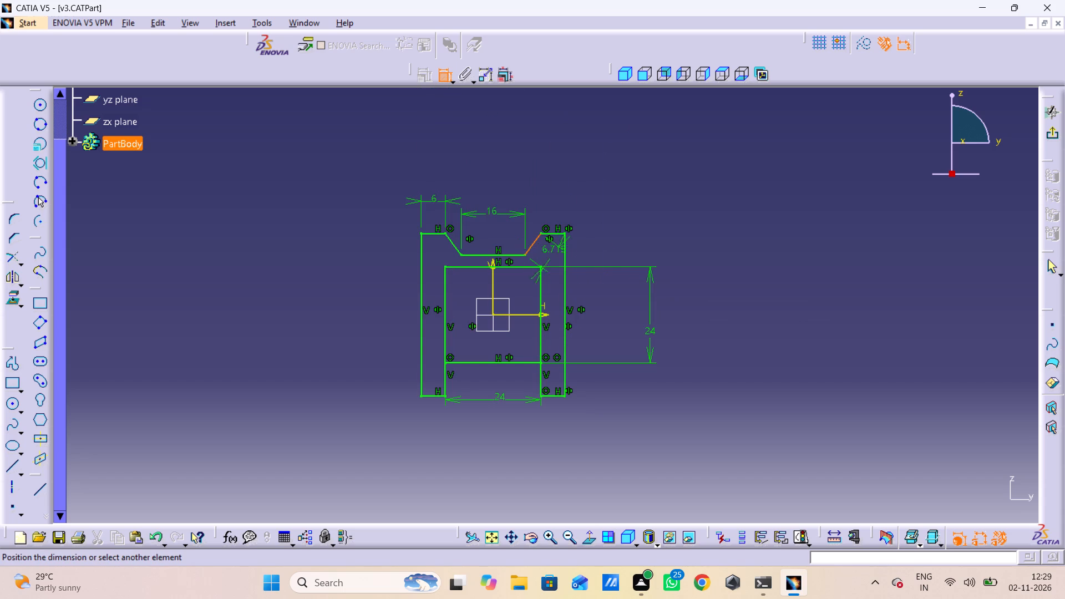
pyautogui.rightClick(641, 231)
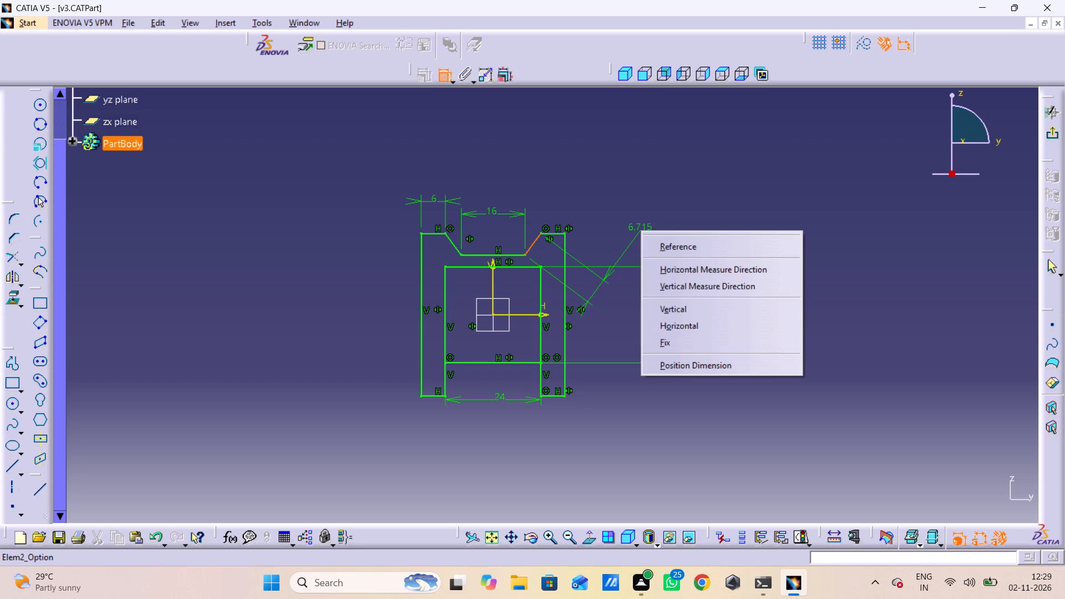
pyautogui.click(631, 212)
pyautogui.click(636, 221)
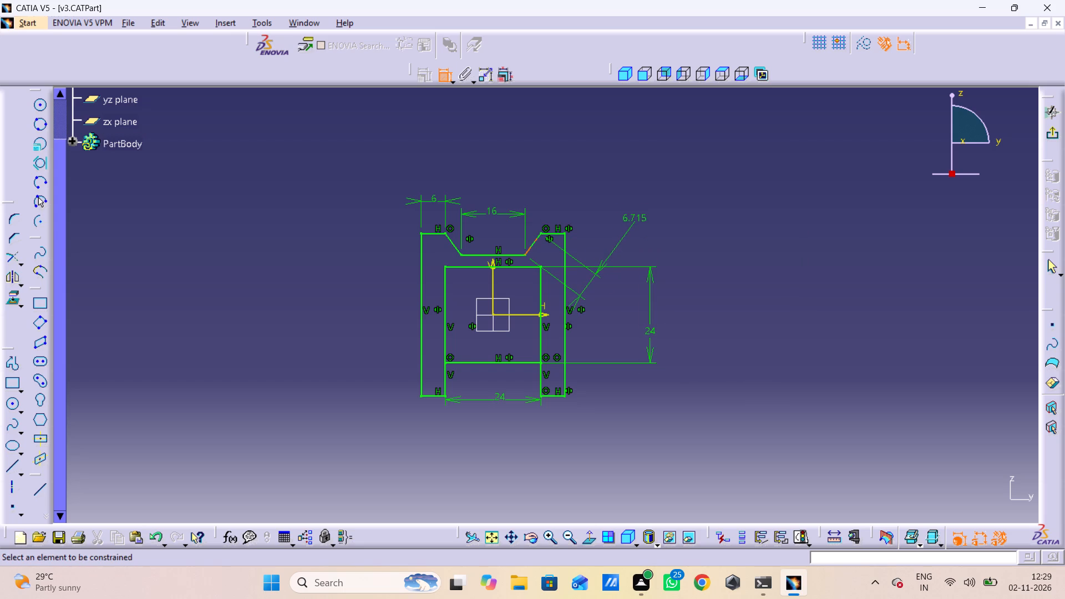
pyautogui.doubleClick(636, 215)
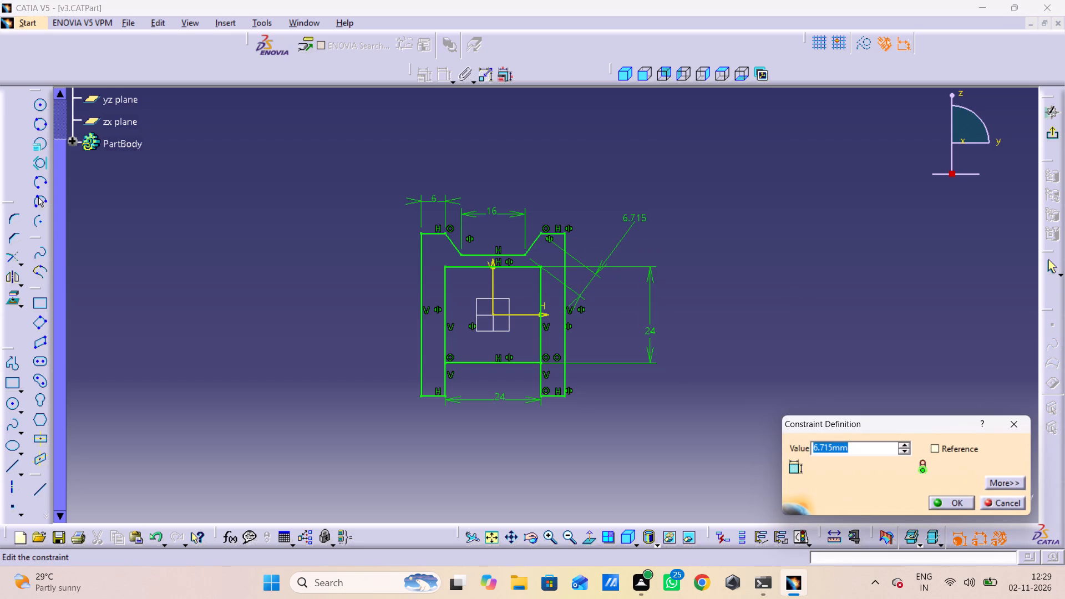
pyautogui.write('16')
pyautogui.press('Return')
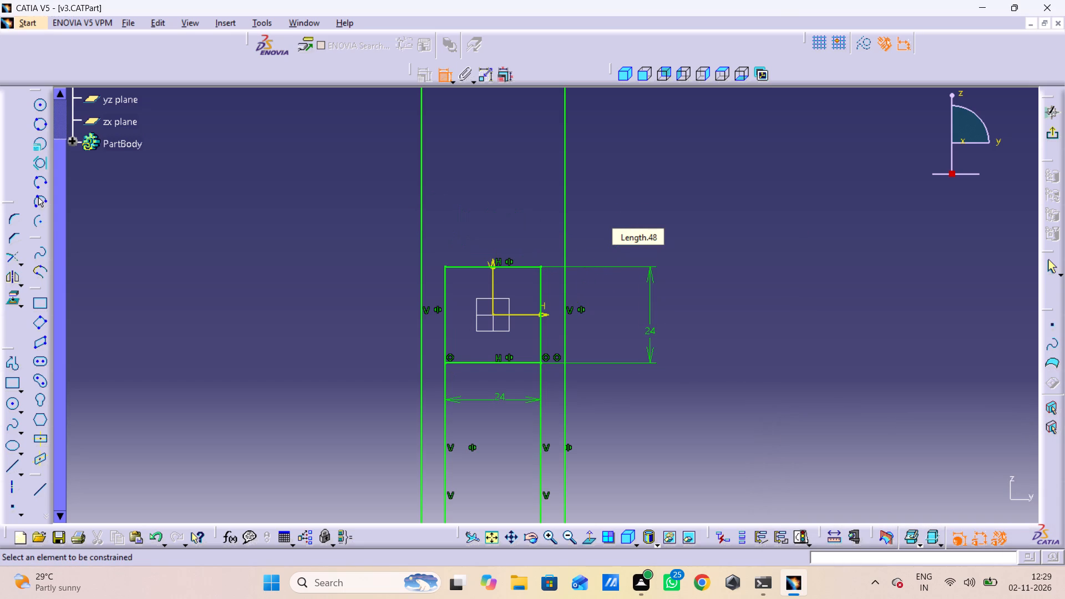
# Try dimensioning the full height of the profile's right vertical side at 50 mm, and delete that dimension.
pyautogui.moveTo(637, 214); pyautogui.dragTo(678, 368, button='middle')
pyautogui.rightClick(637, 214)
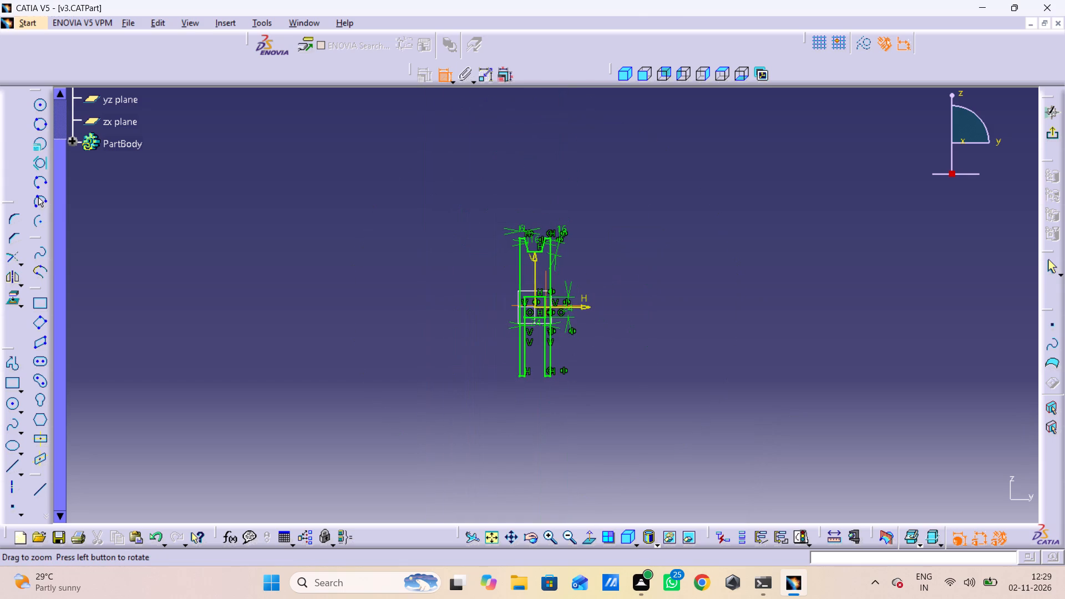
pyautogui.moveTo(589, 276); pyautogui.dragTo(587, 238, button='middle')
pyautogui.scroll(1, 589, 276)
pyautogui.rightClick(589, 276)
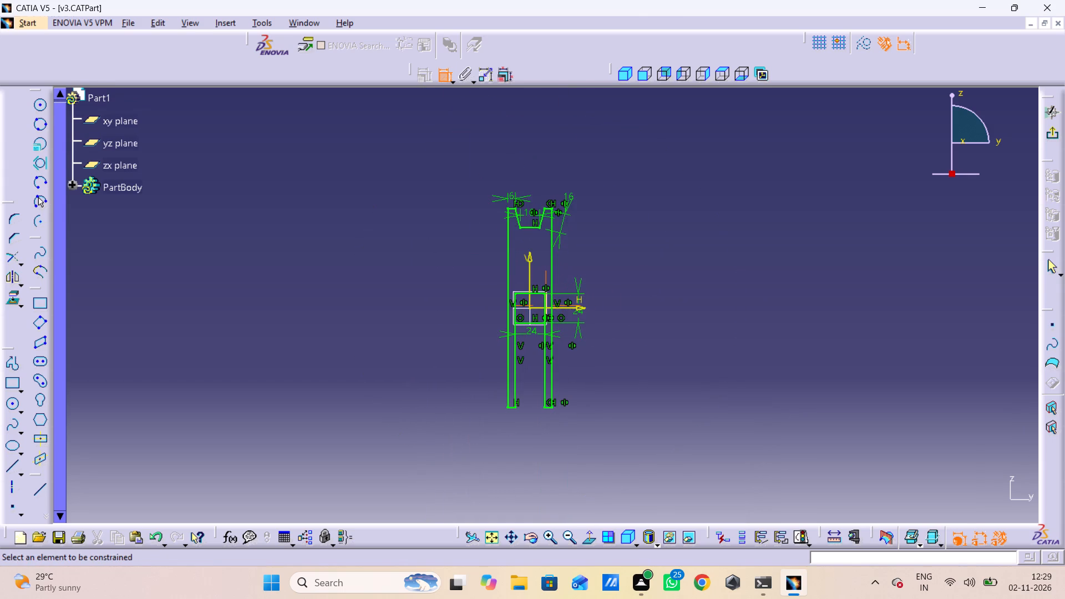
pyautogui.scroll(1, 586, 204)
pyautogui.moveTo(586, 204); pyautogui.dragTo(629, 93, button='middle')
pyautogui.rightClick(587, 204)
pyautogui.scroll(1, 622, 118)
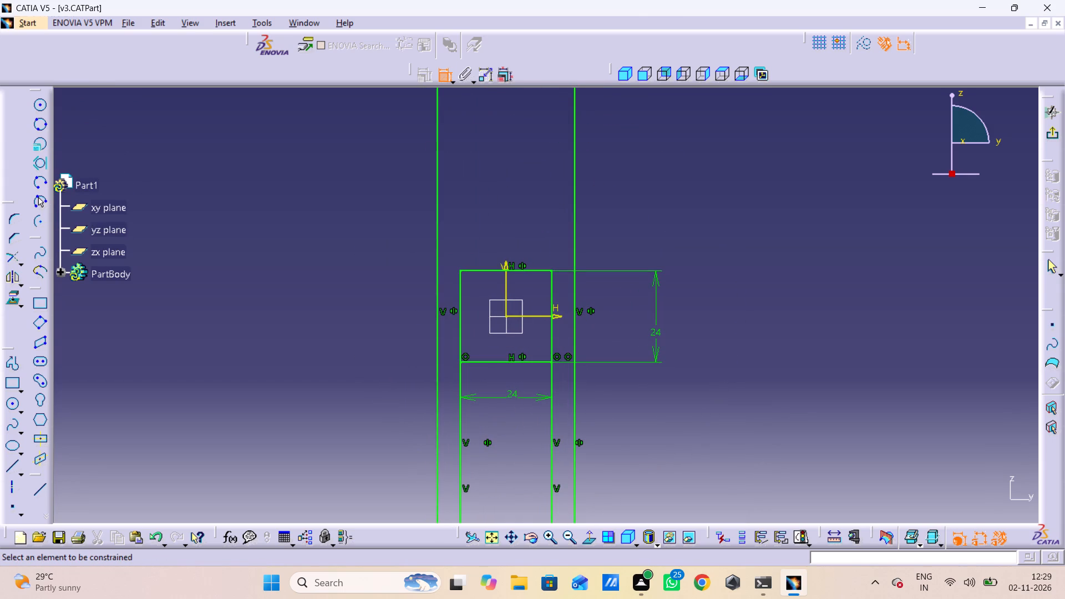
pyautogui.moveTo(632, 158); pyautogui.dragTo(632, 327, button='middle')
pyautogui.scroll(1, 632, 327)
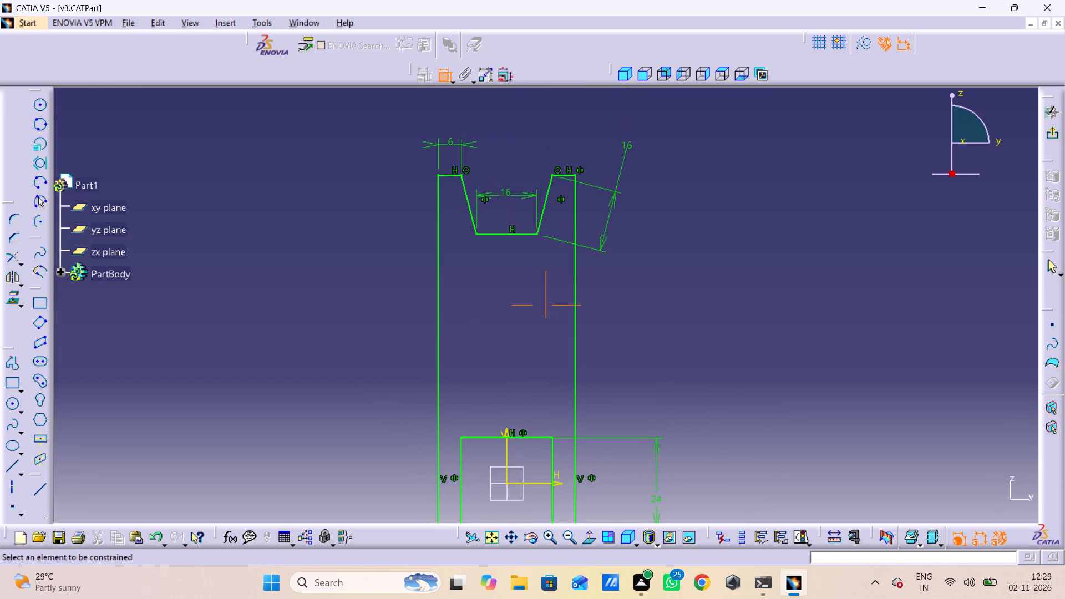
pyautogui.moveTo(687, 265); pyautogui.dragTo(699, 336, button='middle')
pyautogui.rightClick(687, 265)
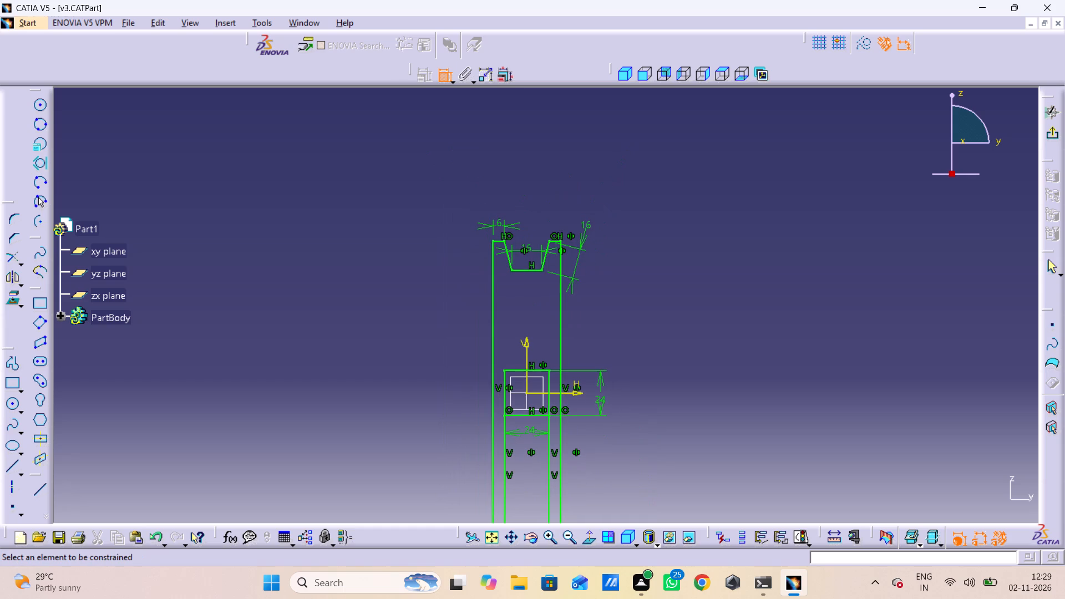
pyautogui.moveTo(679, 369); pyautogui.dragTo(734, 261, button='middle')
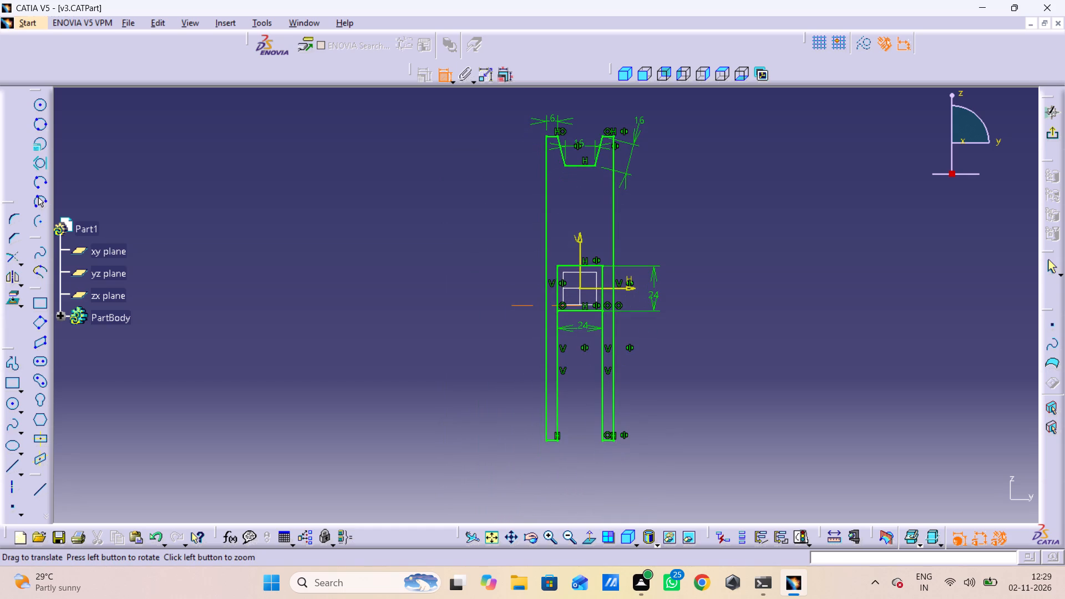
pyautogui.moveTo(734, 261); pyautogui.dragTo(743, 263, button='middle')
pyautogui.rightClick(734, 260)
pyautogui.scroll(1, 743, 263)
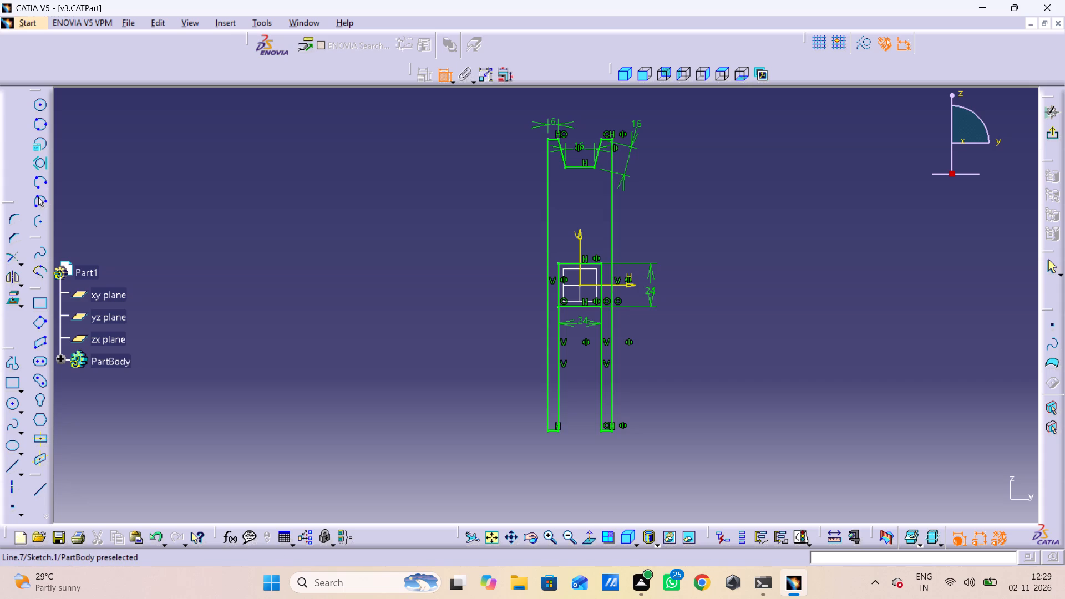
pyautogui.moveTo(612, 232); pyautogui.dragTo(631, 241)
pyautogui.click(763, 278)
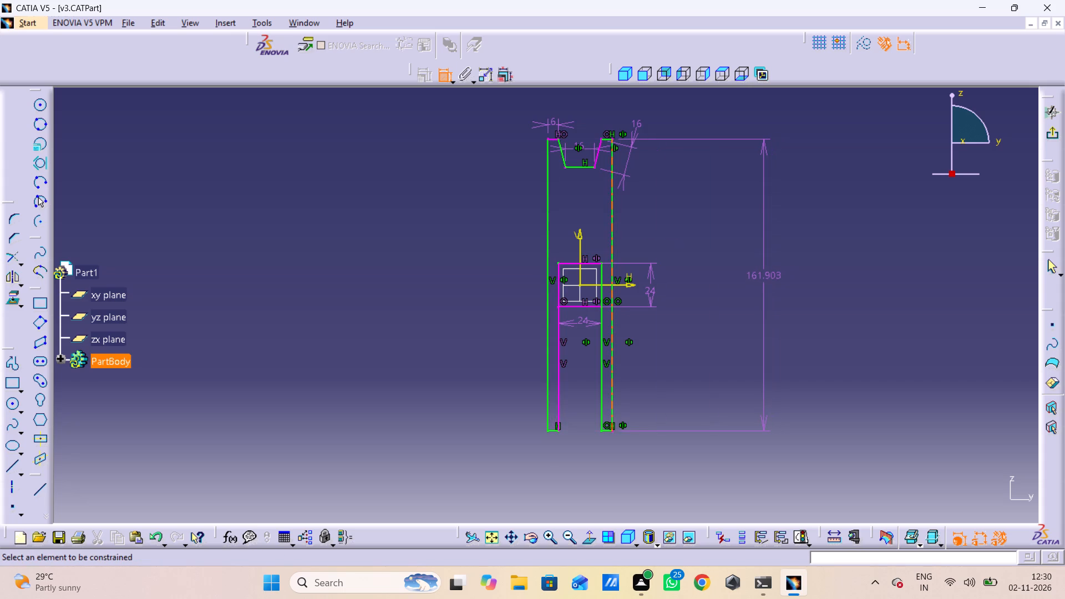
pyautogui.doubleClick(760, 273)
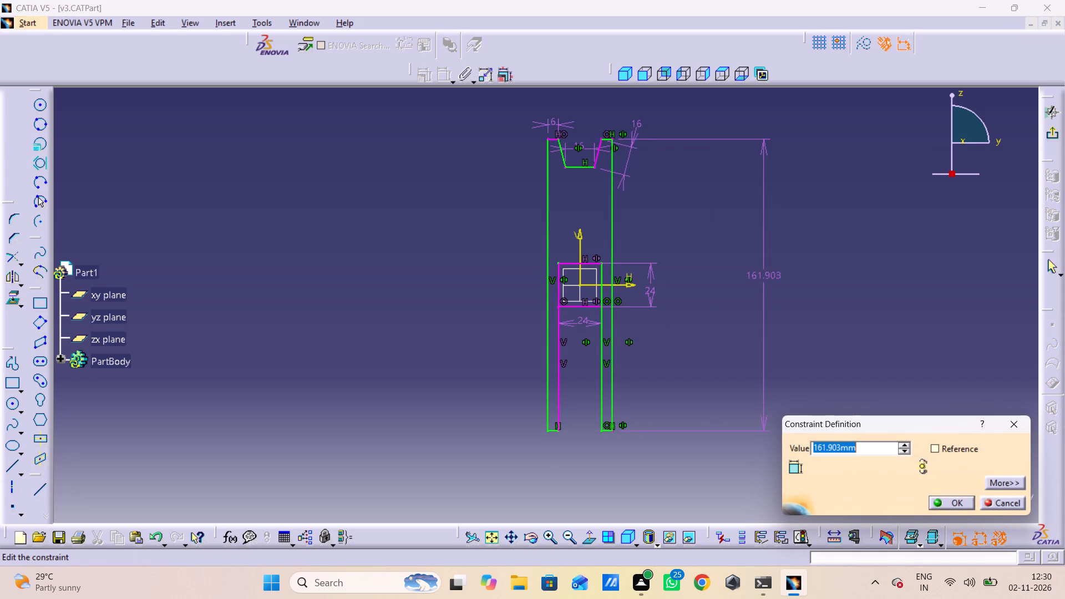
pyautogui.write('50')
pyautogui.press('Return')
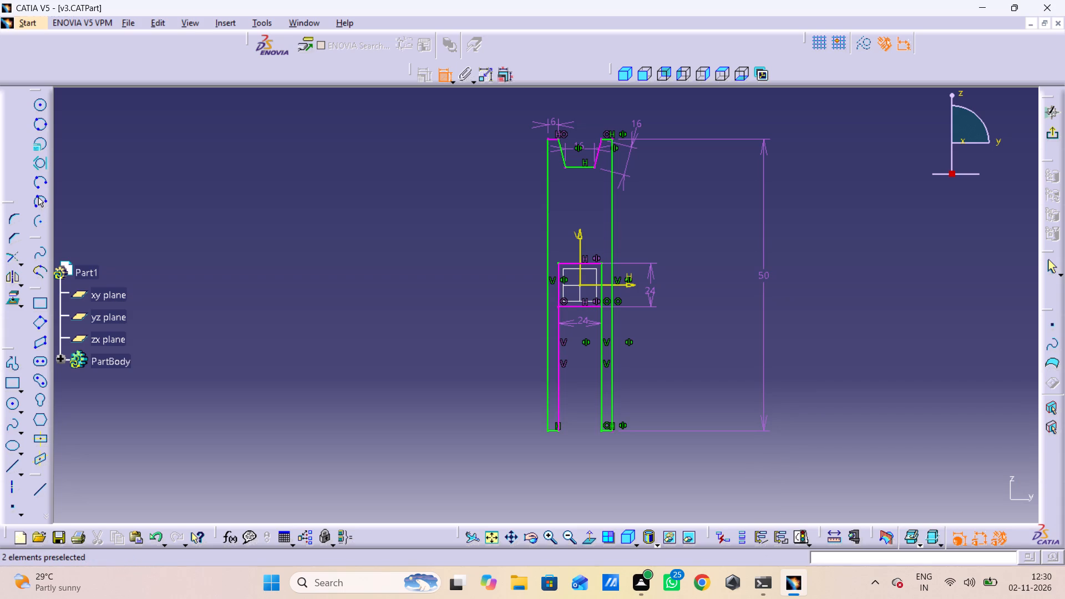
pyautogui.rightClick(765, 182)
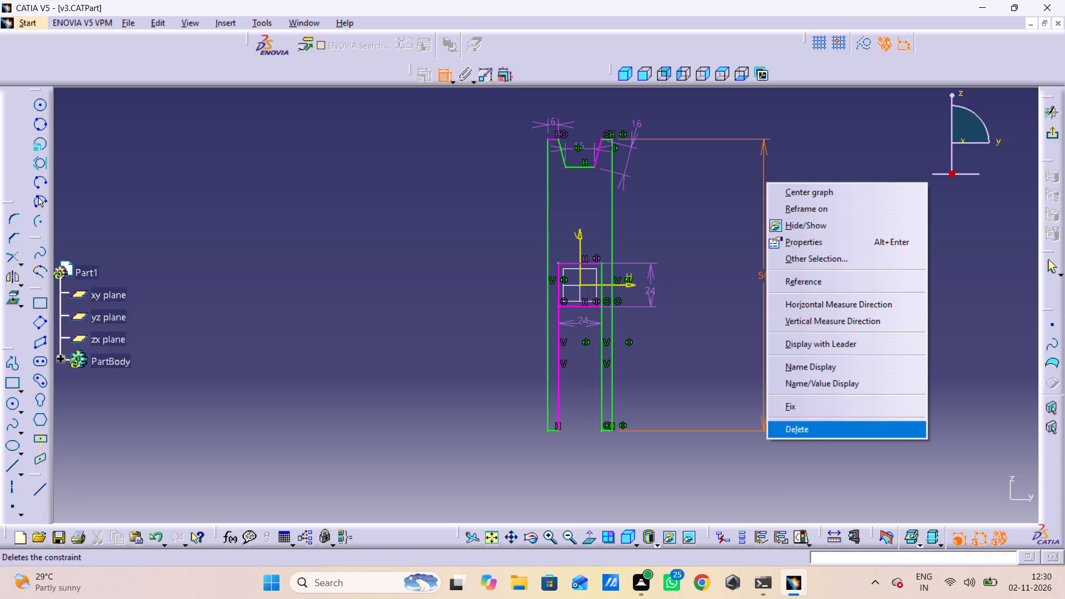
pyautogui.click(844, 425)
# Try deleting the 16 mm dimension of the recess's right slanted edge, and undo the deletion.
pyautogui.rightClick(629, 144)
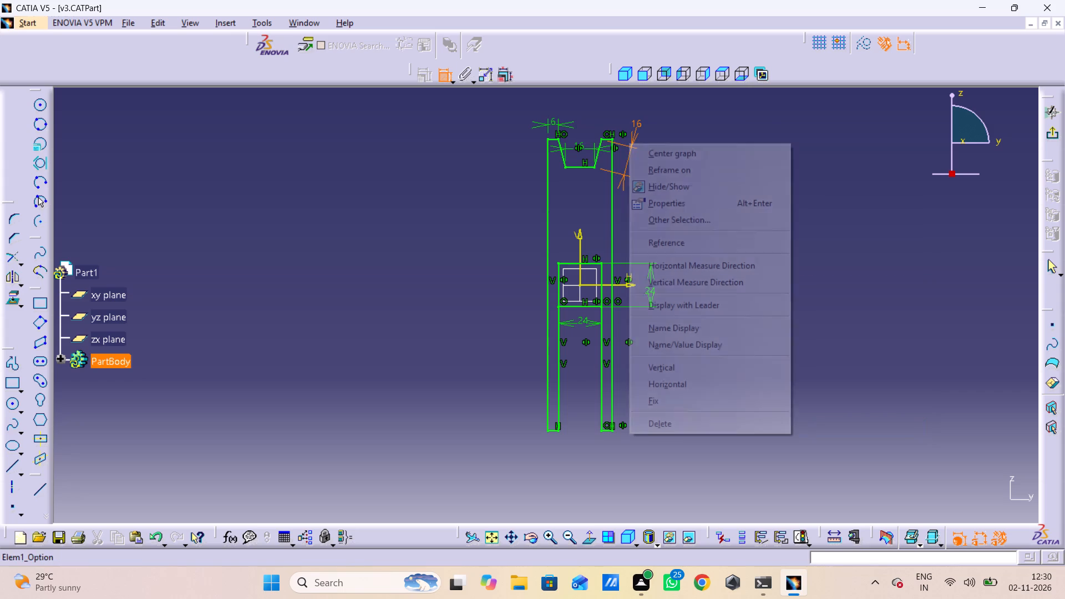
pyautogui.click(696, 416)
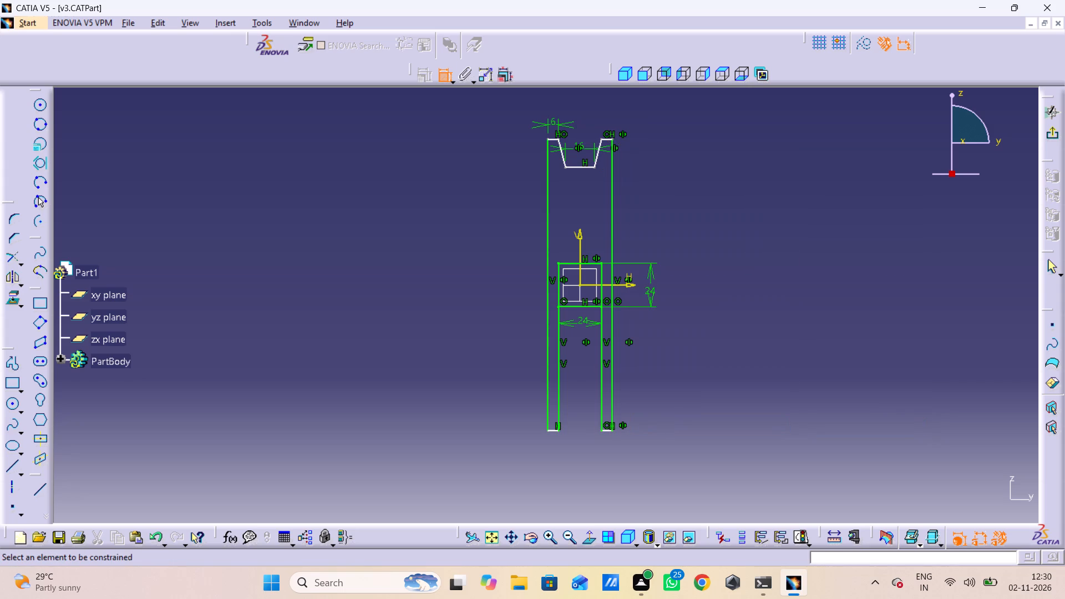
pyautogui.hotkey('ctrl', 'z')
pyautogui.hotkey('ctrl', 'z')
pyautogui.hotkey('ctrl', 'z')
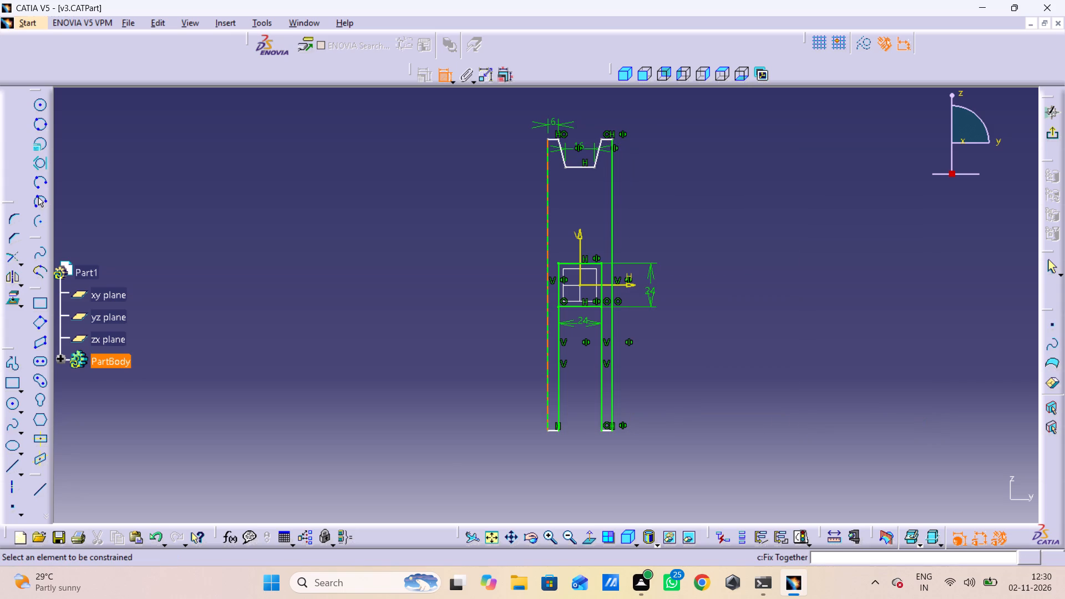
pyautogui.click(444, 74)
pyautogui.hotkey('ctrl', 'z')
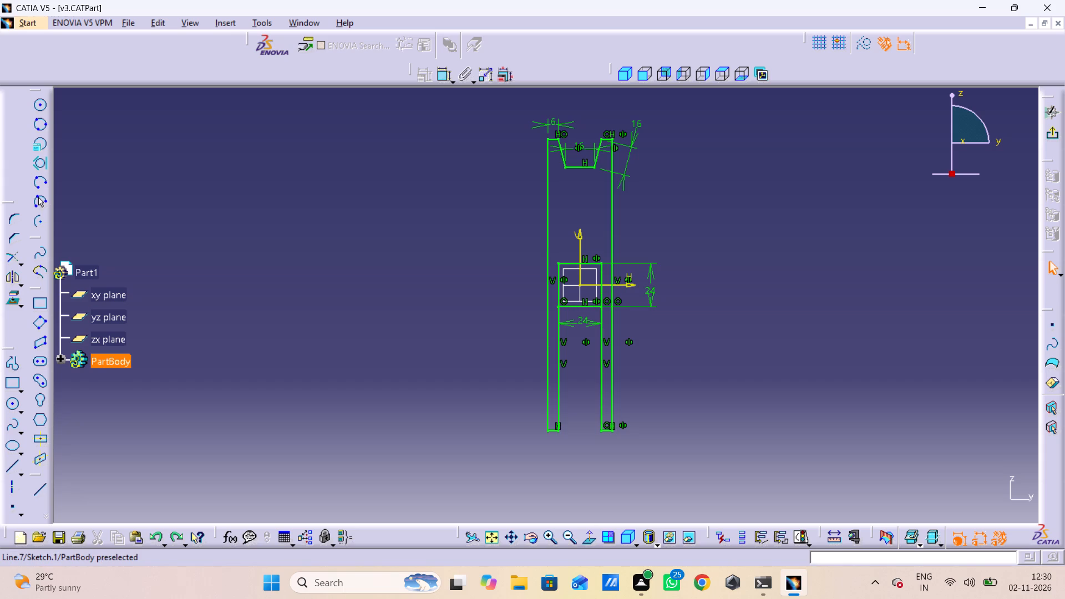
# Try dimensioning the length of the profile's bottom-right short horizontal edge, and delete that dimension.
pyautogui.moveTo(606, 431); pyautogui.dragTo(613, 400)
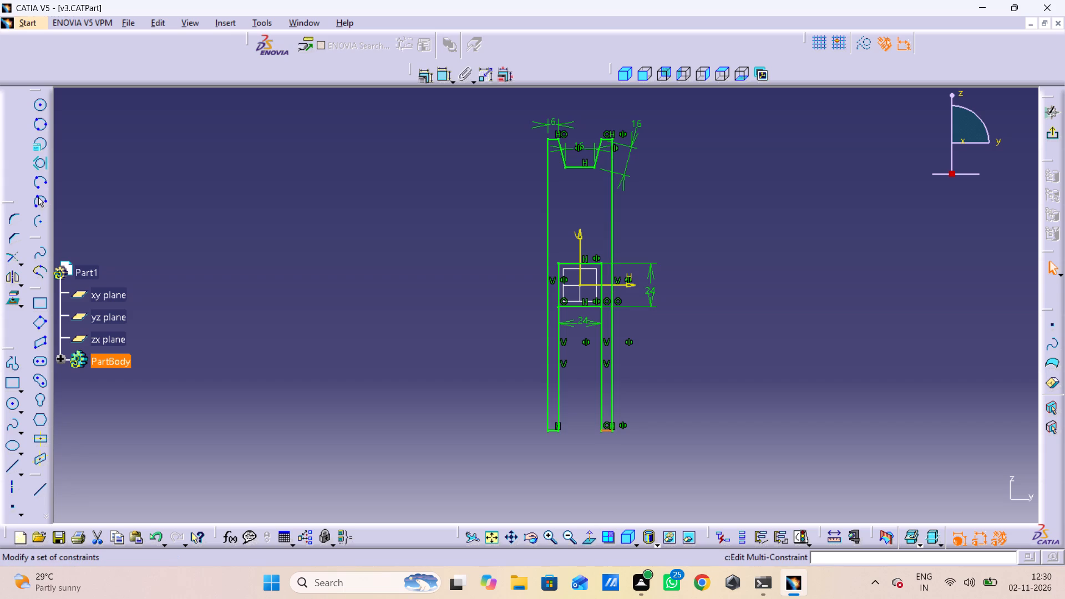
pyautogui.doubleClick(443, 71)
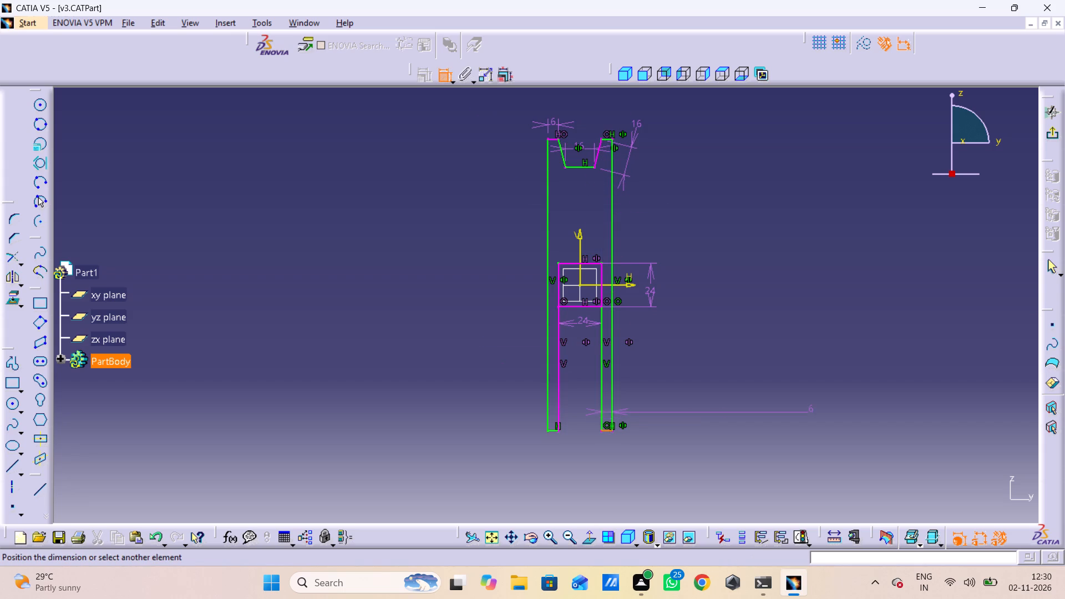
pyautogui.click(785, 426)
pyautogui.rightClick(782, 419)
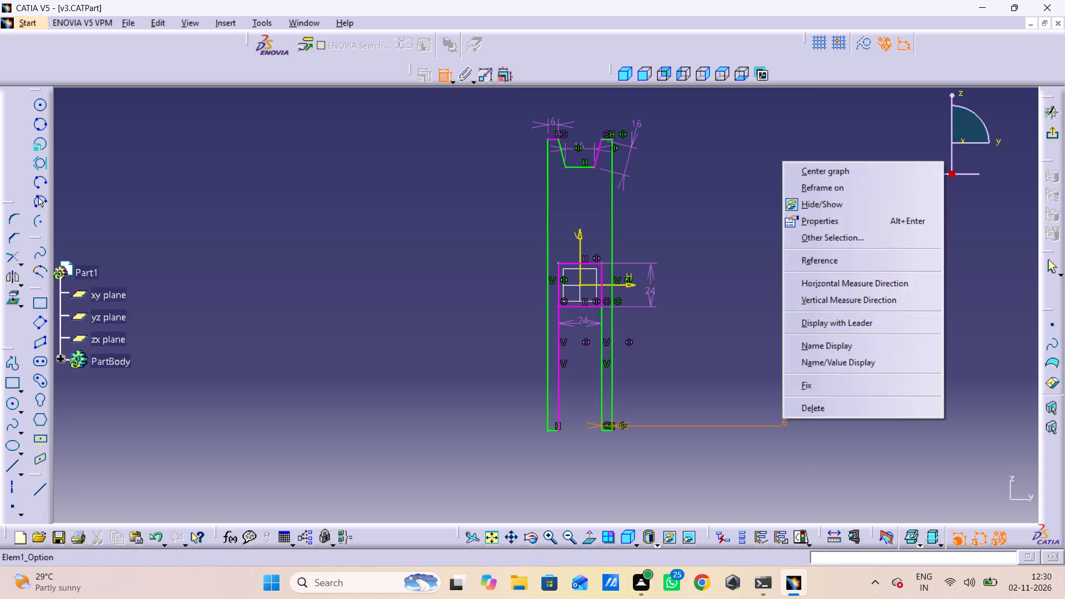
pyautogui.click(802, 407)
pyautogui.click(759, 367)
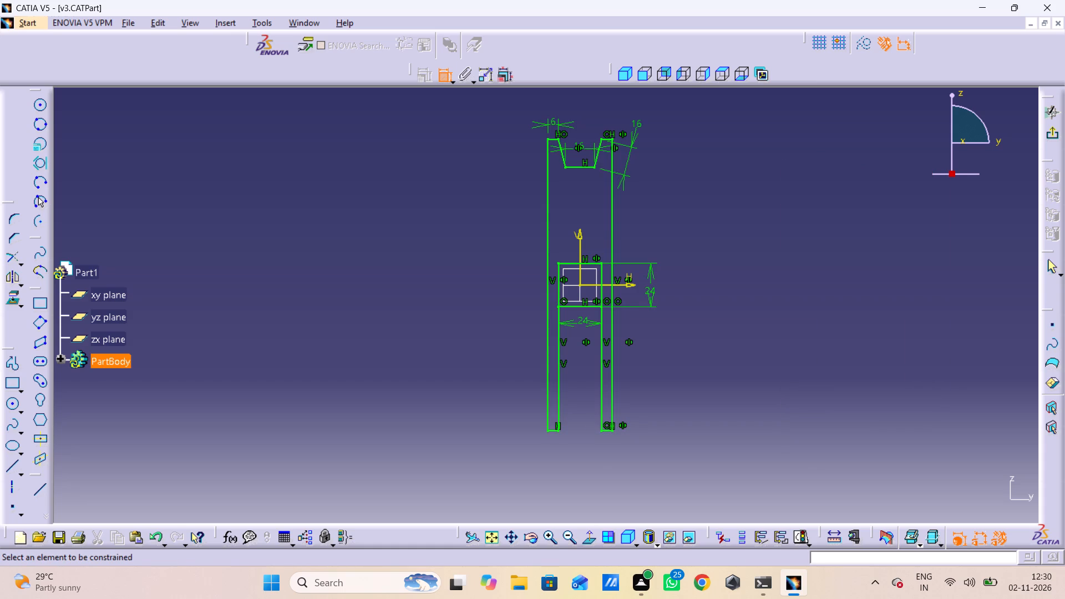
# Dimension the length of the profile's left vertical side, placed outside the profile, keeping its value as drawn.
pyautogui.click(545, 217)
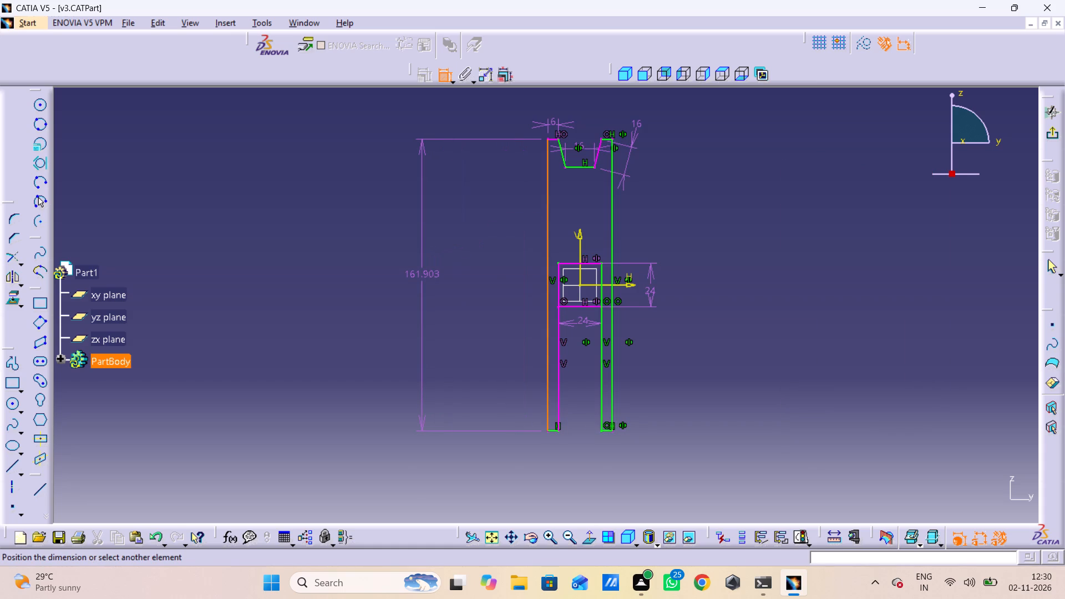
pyautogui.click(422, 279)
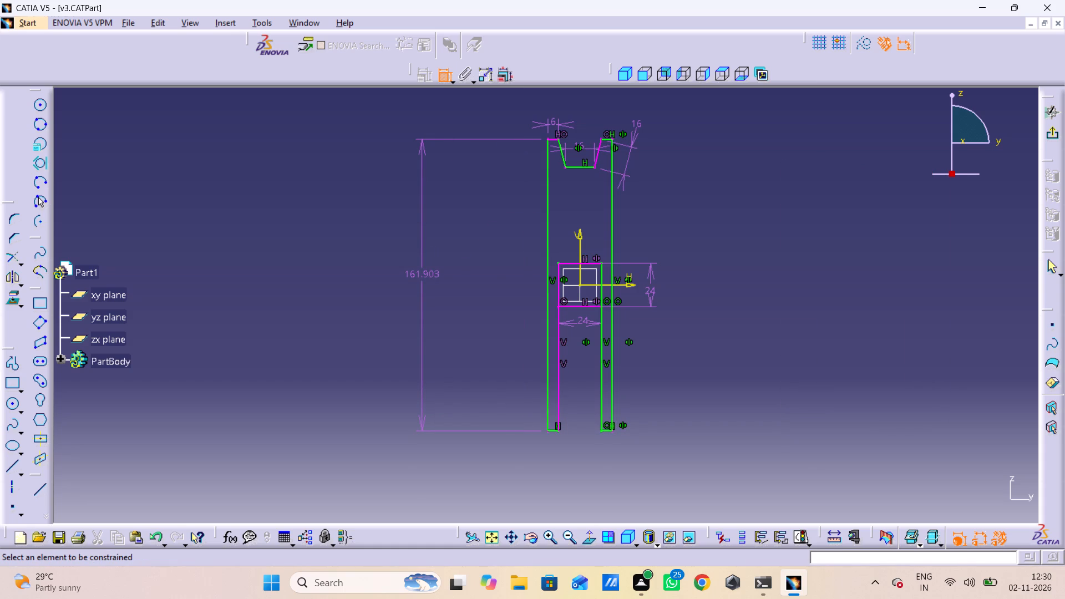
pyautogui.doubleClick(422, 273)
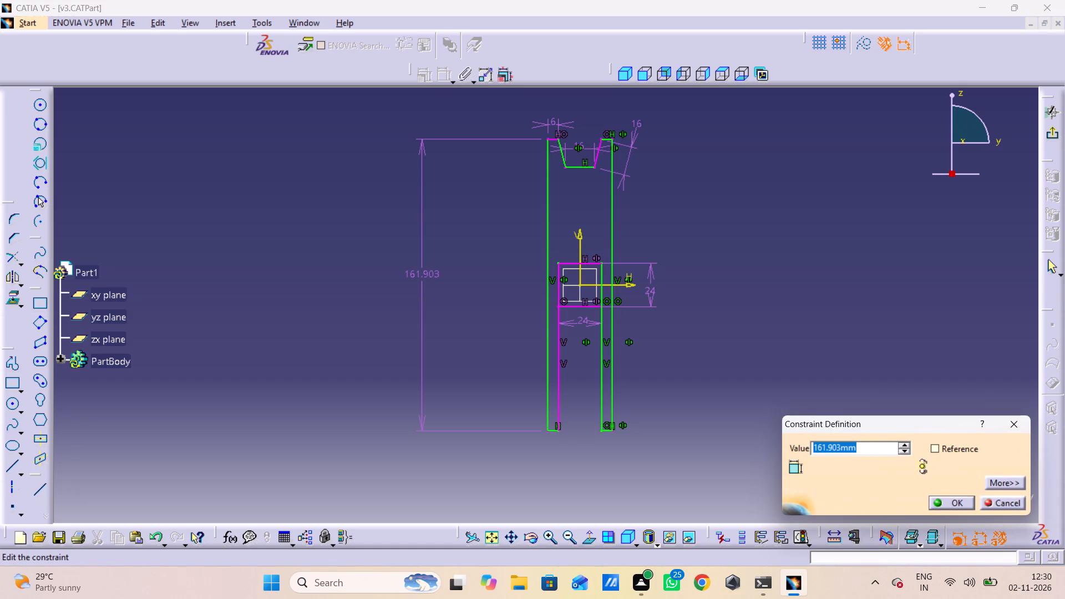
pyautogui.click(484, 267)
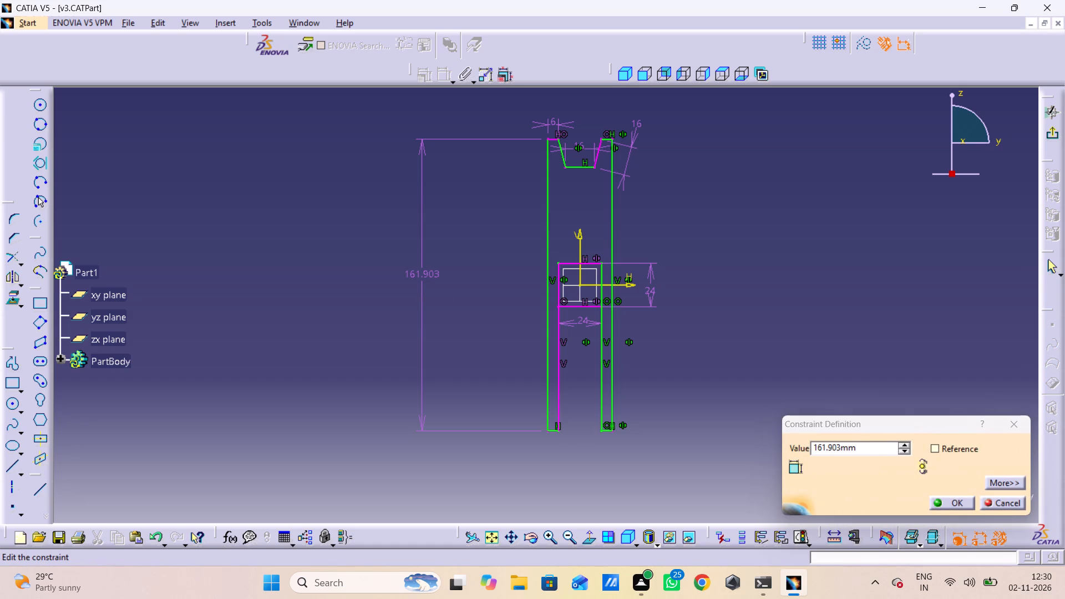
pyautogui.click(999, 418)
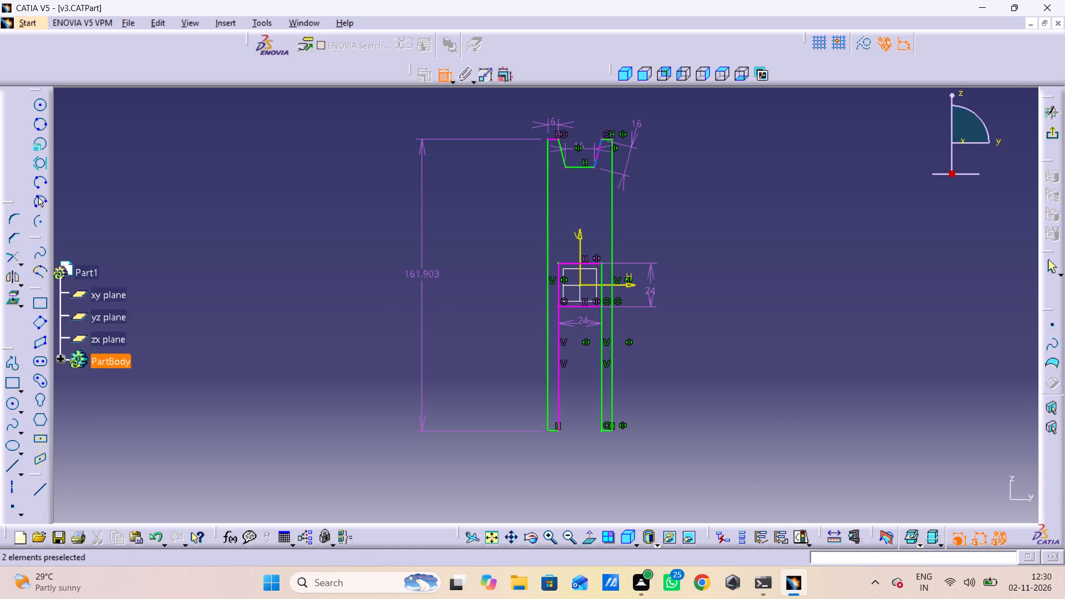
# Delete the 16 mm dimension of the top recess's right slanted edge.
pyautogui.rightClick(626, 148)
pyautogui.click(705, 426)
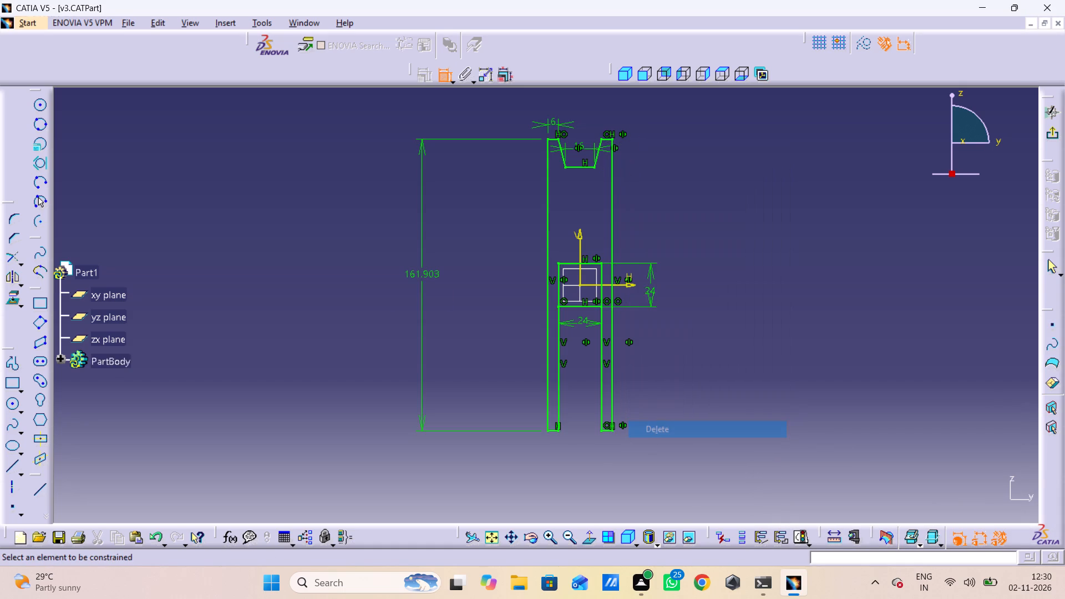
# Set the length of the profile's left vertical side to 39 mm.
pyautogui.doubleClick(416, 275)
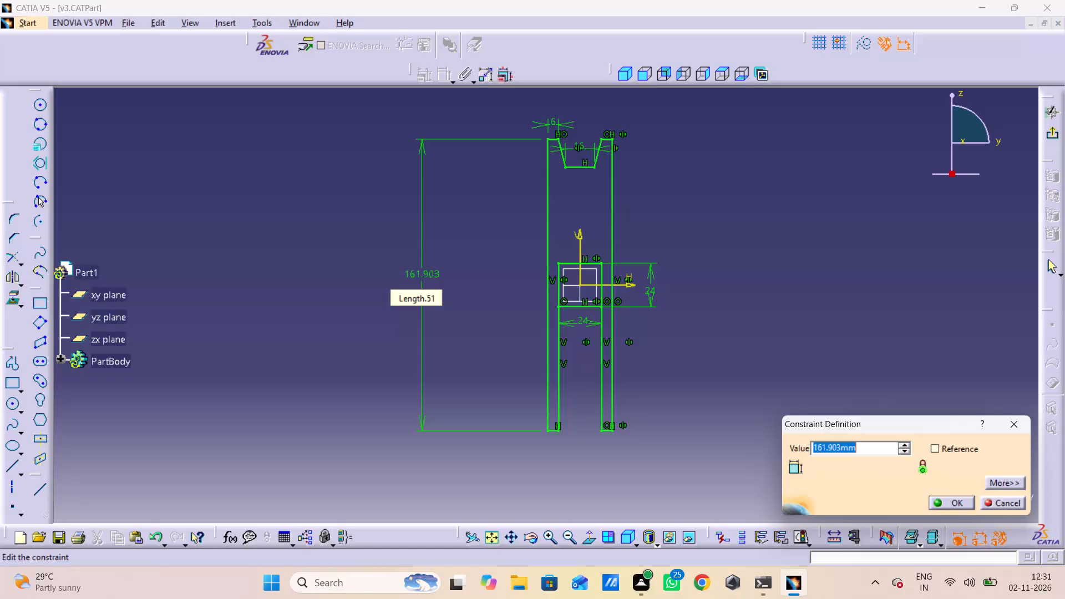
pyautogui.write('39')
pyautogui.press('Return')
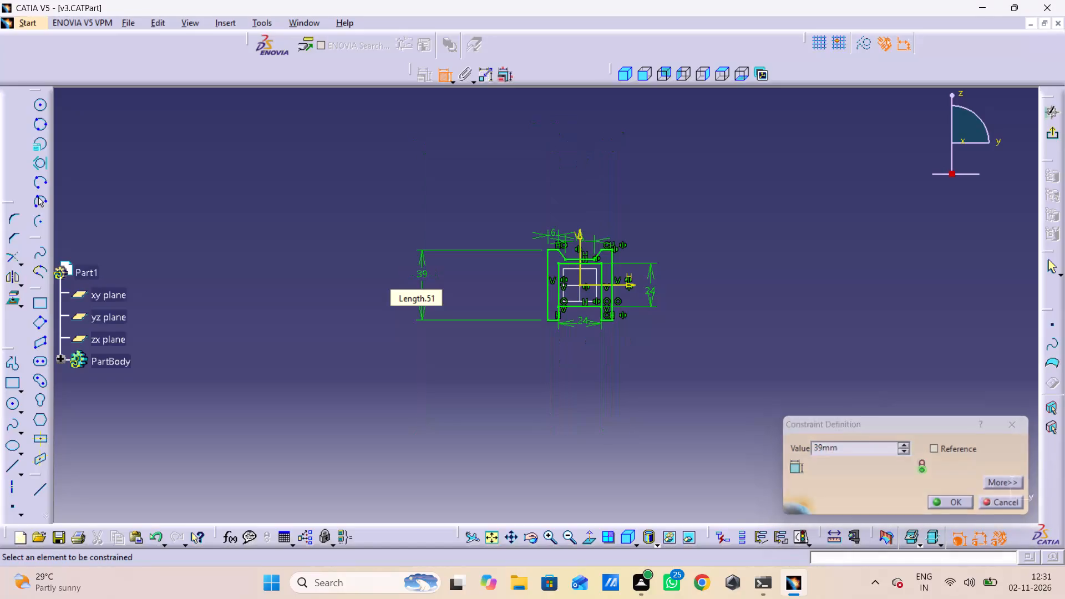
# Dimension the vertical distance between the top recess's floor and the inner square's top edge, and set it to 10 mm.
pyautogui.moveTo(664, 304); pyautogui.dragTo(666, 304, button='middle')
pyautogui.rightClick(666, 304)
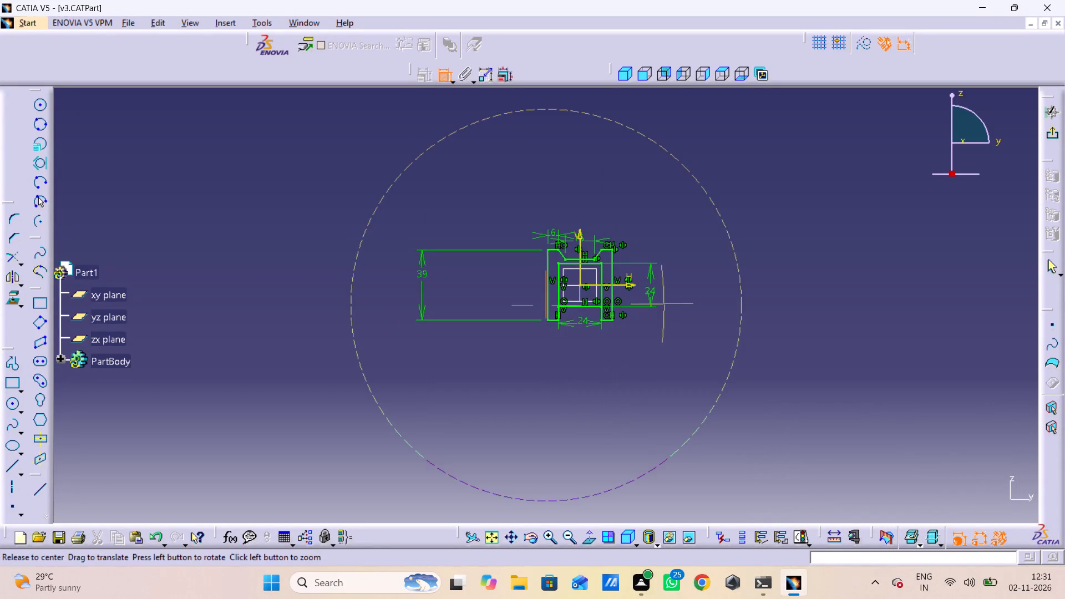
pyautogui.moveTo(666, 304); pyautogui.dragTo(681, 130, button='middle')
pyautogui.moveTo(581, 261); pyautogui.dragTo(372, 425, button='middle')
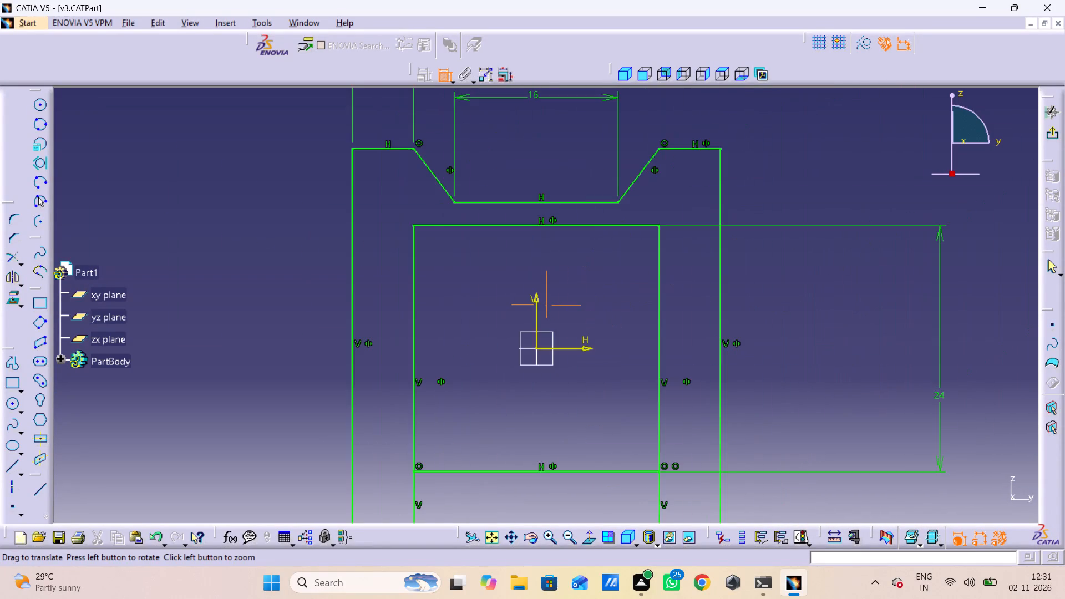
pyautogui.moveTo(372, 425); pyautogui.dragTo(403, 330, button='middle')
pyautogui.scroll(1, 403, 330)
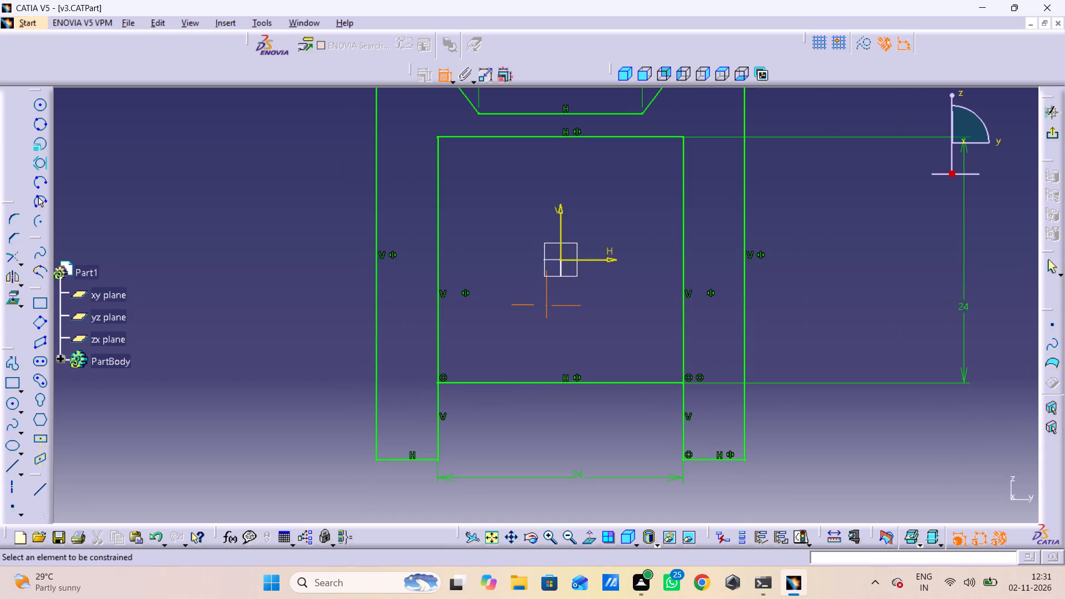
pyautogui.moveTo(418, 351); pyautogui.dragTo(412, 378, button='middle')
pyautogui.rightClick(418, 351)
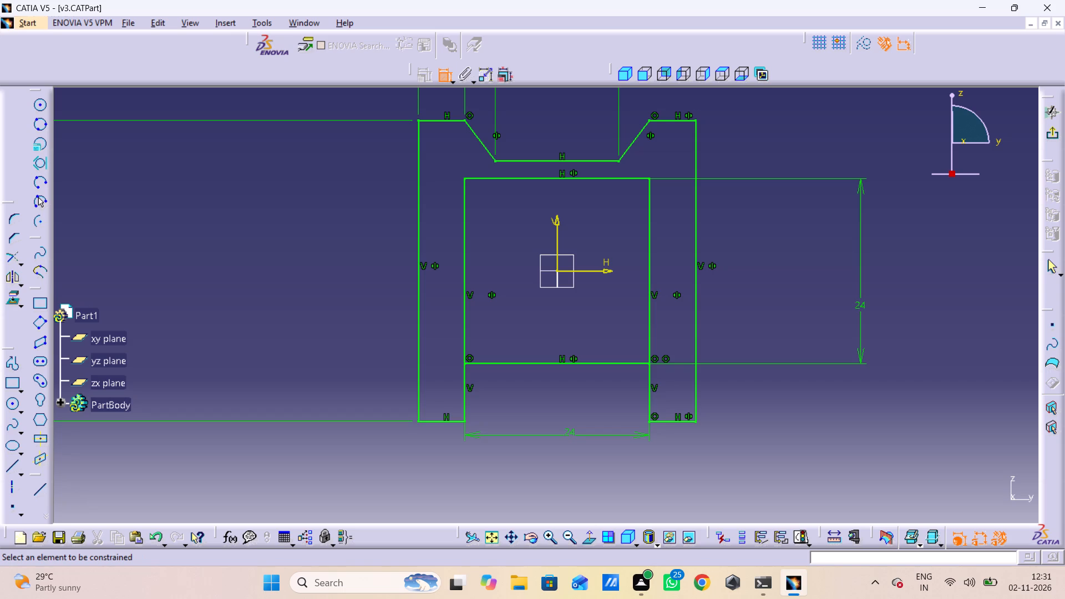
pyautogui.click(601, 158)
pyautogui.click(601, 160)
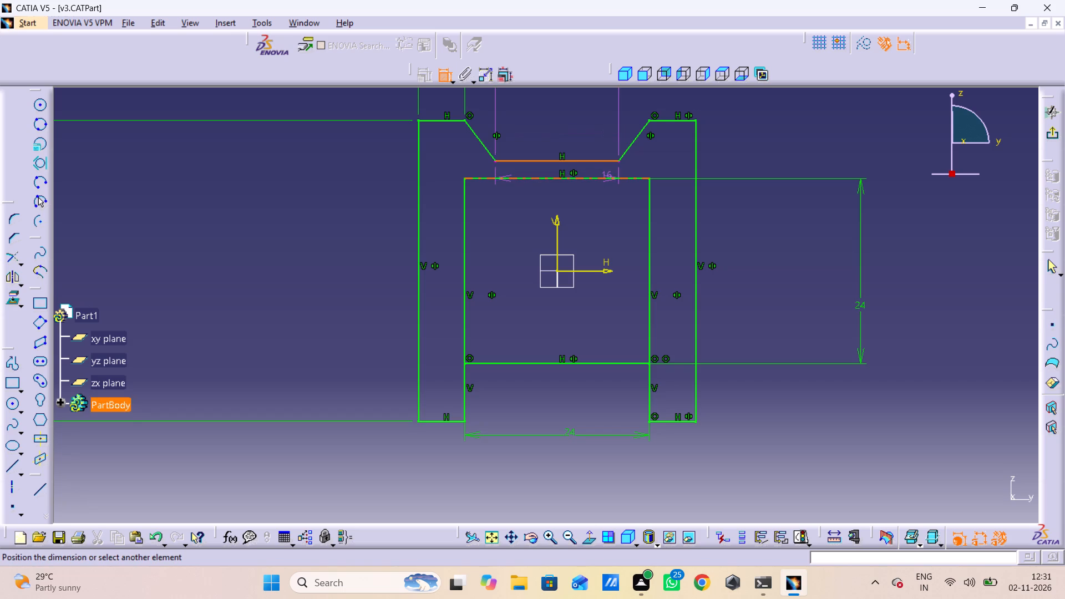
pyautogui.click(612, 180)
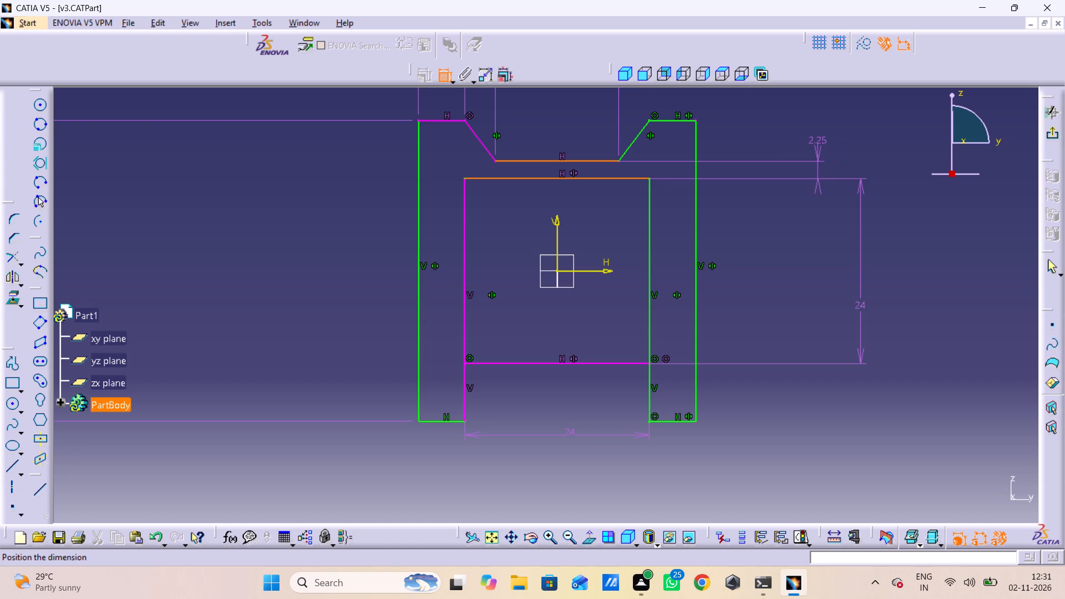
pyautogui.click(819, 128)
pyautogui.doubleClick(816, 124)
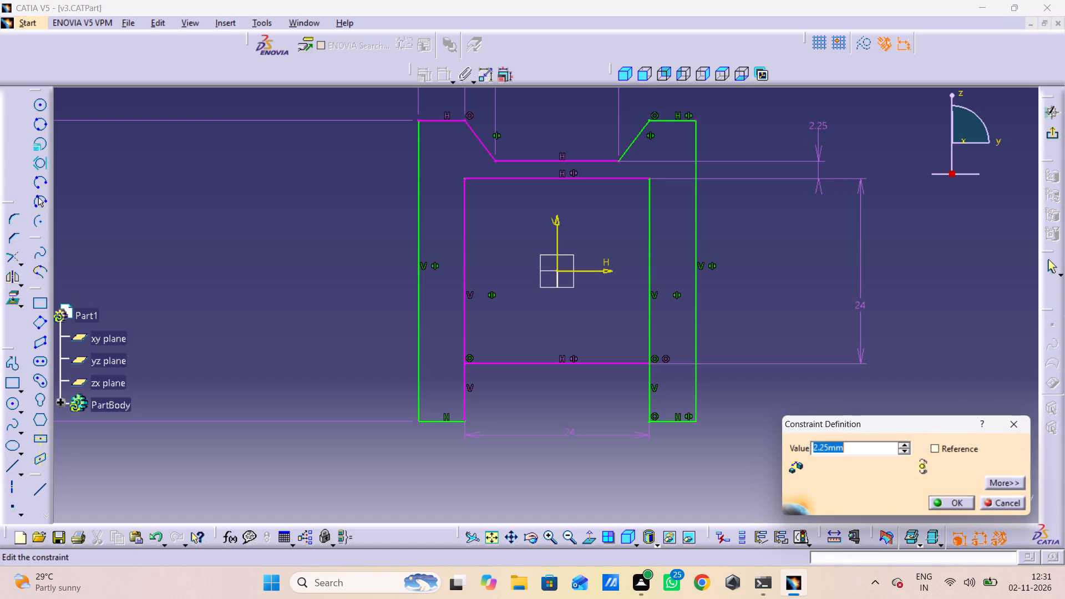
pyautogui.write('10')
pyautogui.press('Return')
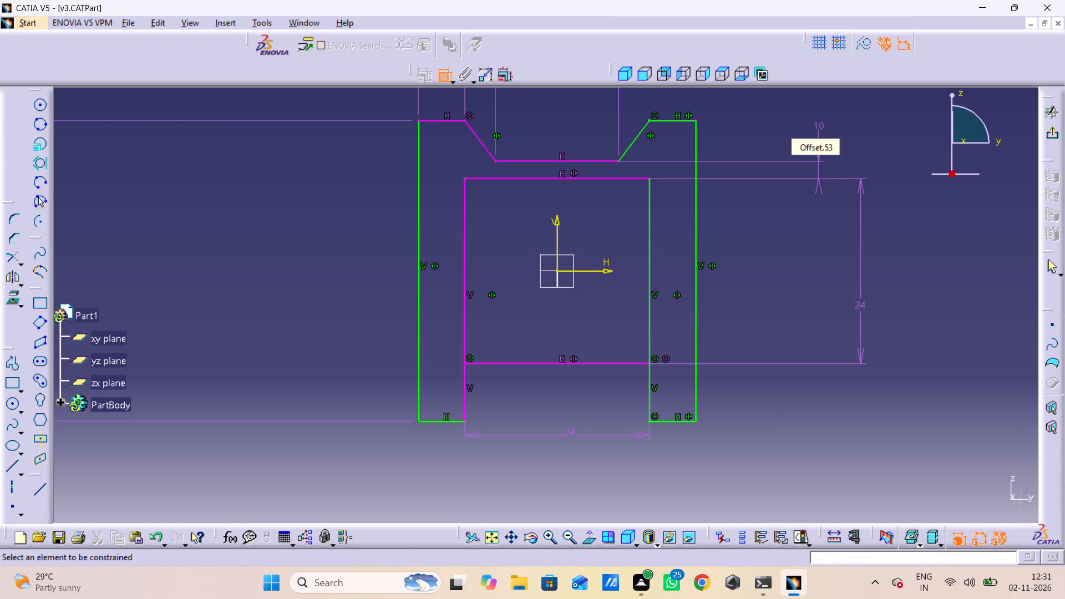
# Delete the 24 mm vertical dimension of the inner square.
pyautogui.rightClick(860, 250)
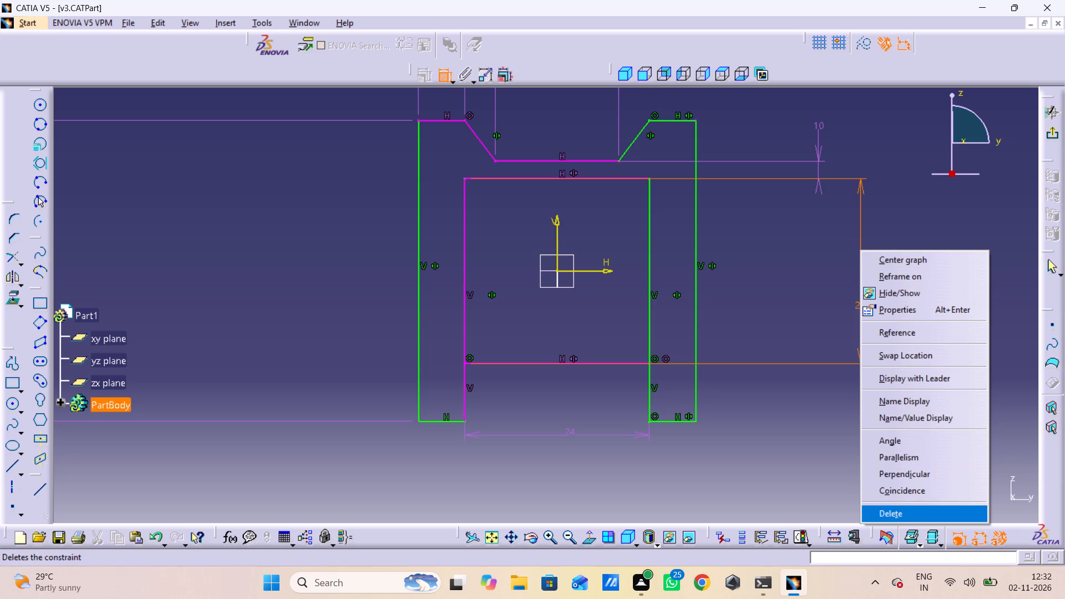
pyautogui.click(889, 514)
pyautogui.click(821, 362)
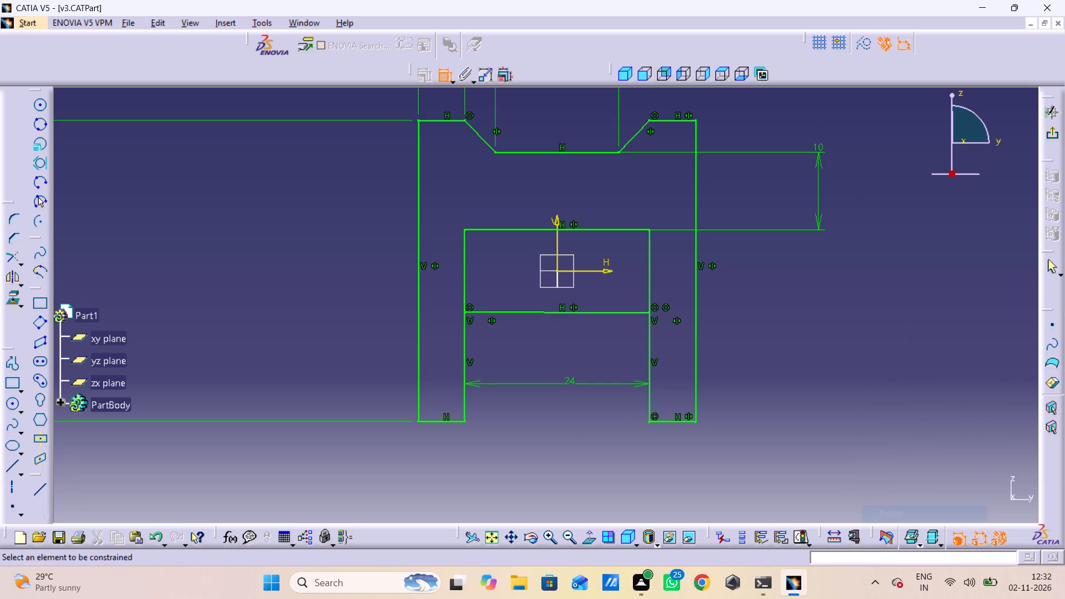
# Set the distance between the recess floor and the inner rectangle's top edge to 5 mm.
pyautogui.doubleClick(817, 146)
pyautogui.press('5')
pyautogui.press('Return')
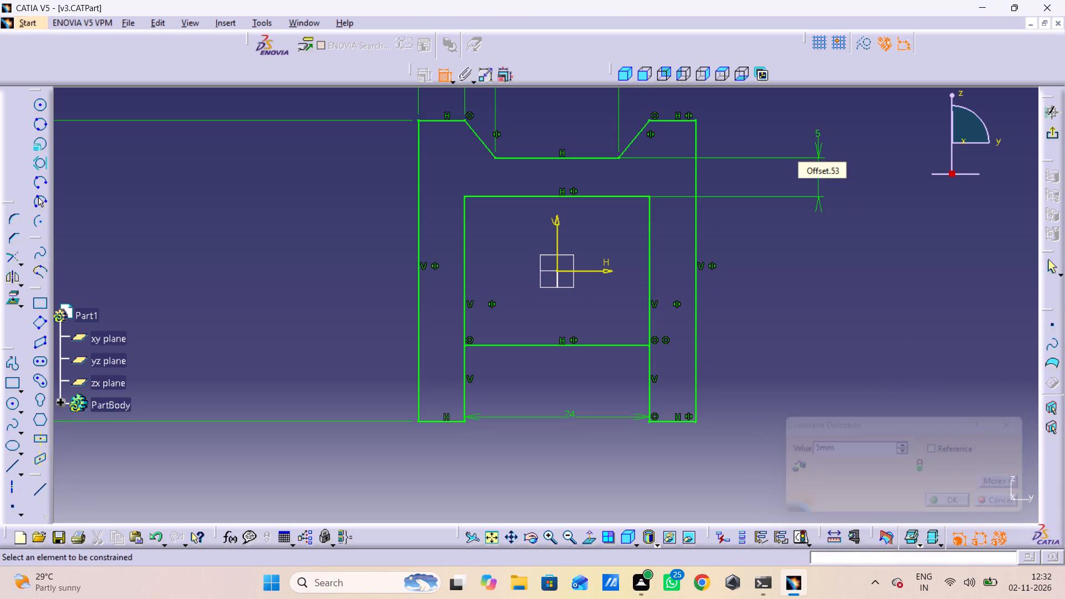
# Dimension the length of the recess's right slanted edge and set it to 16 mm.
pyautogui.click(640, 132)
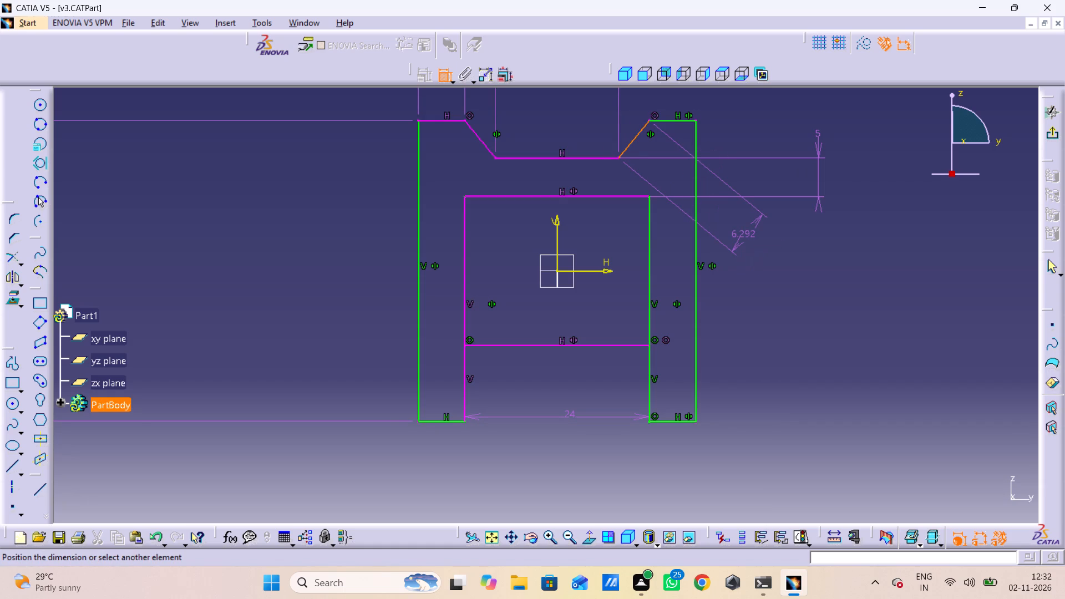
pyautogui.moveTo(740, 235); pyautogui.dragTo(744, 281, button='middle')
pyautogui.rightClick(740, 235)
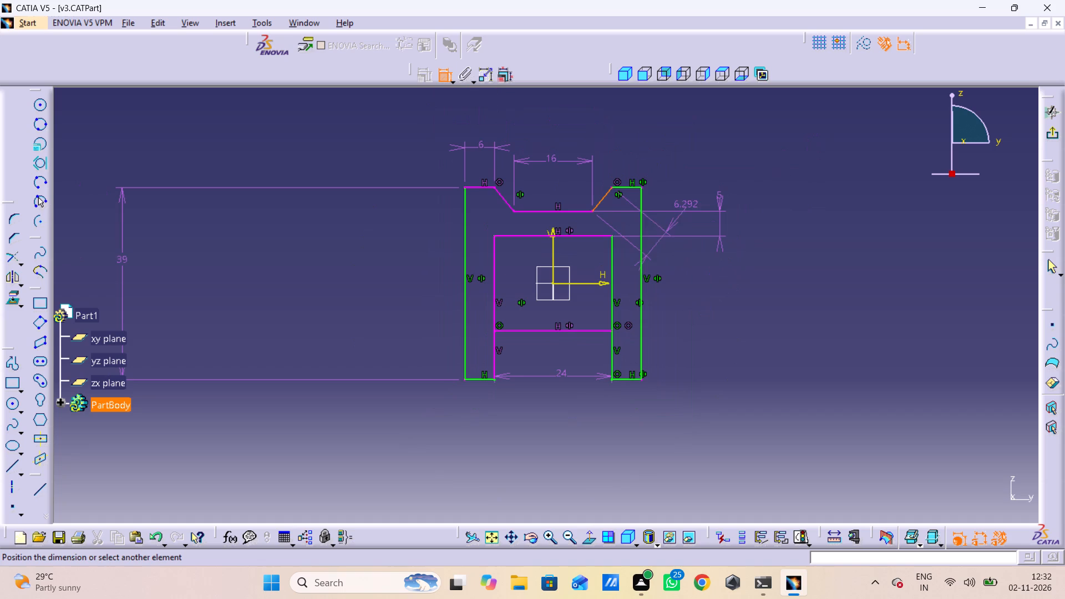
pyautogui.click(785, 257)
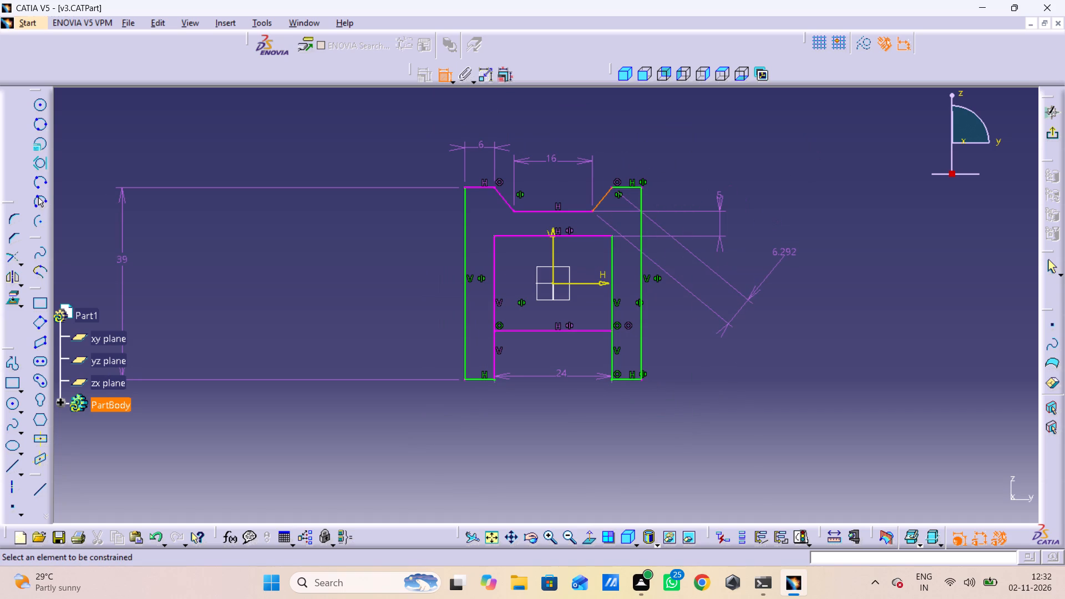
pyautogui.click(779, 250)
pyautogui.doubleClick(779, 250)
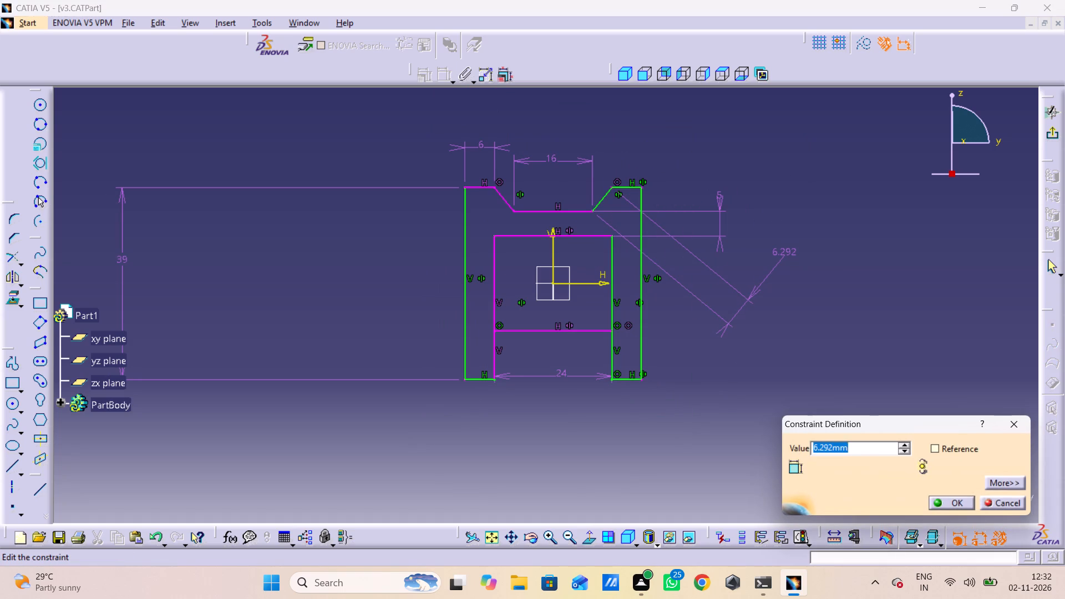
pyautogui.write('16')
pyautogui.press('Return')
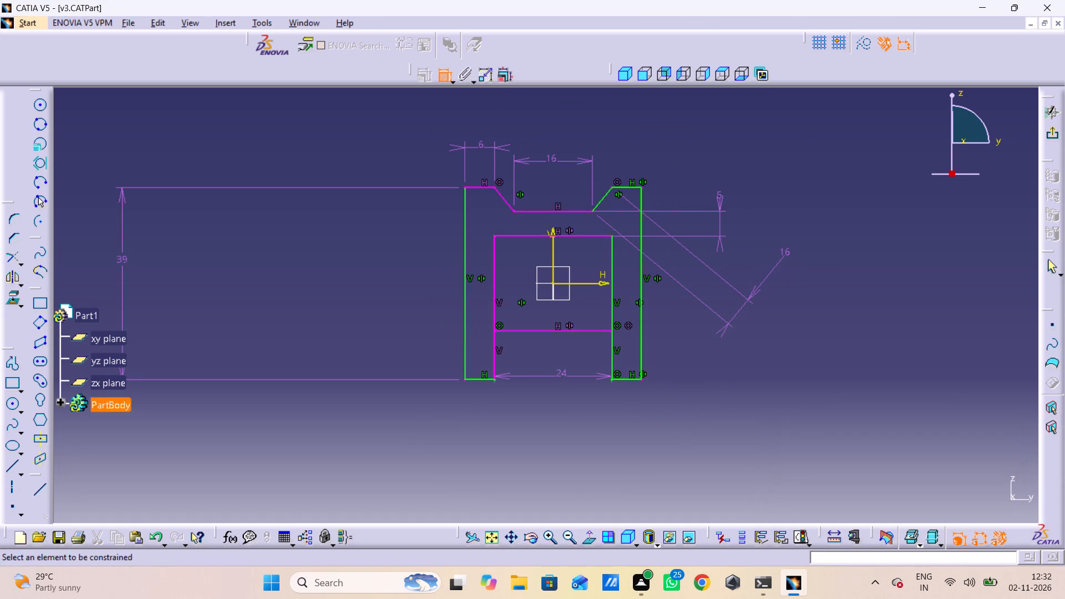
# Delete the 6 mm dimension of the profile's top-left horizontal edge and the 16 mm dimension of the recess floor.
pyautogui.rightClick(461, 145)
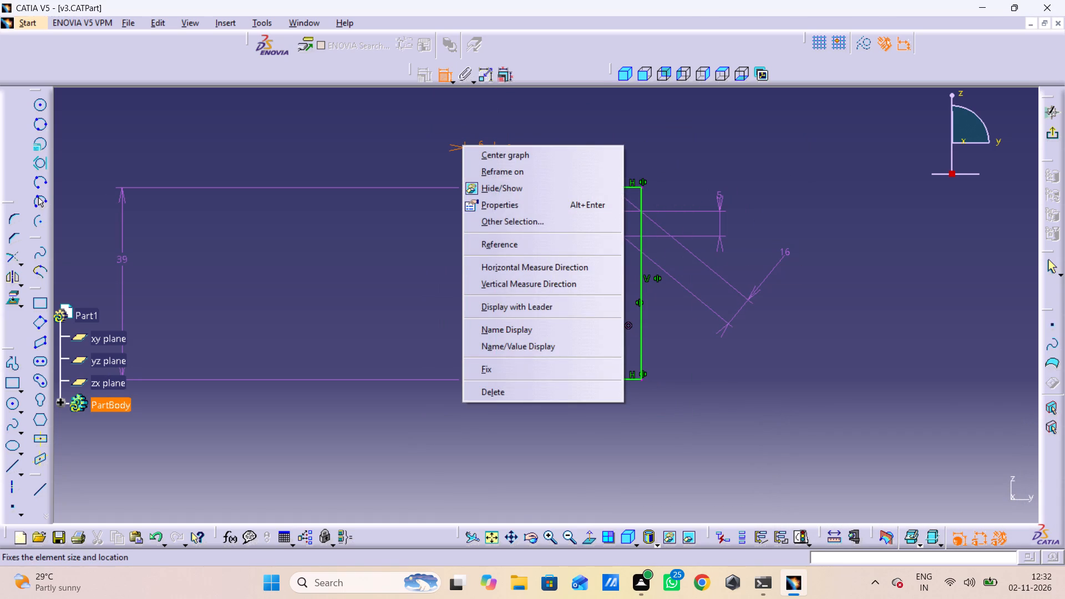
pyautogui.click(511, 388)
pyautogui.rightClick(556, 160)
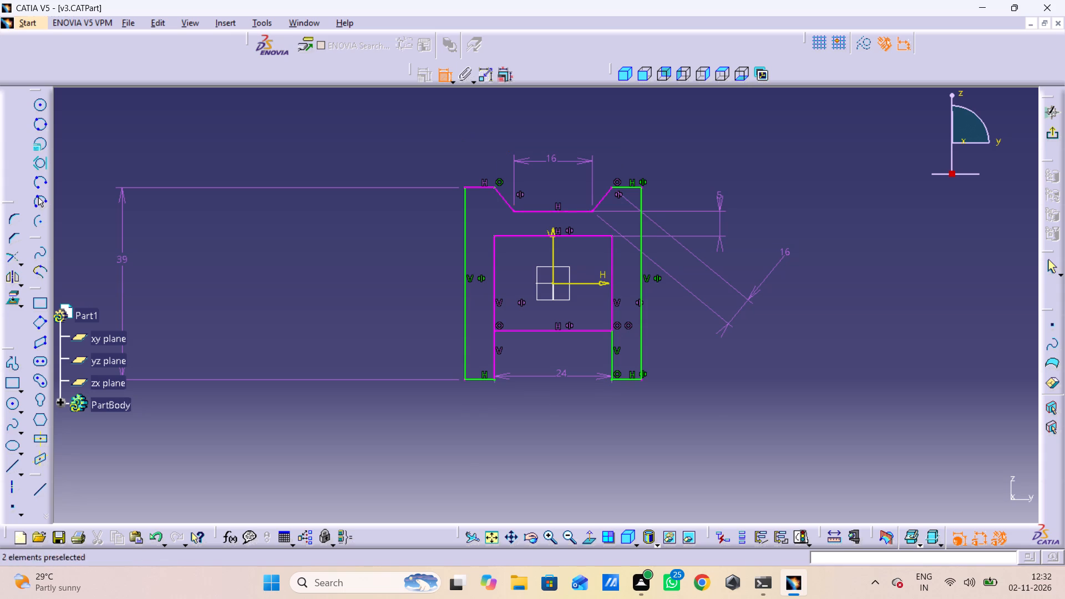
pyautogui.click(607, 407)
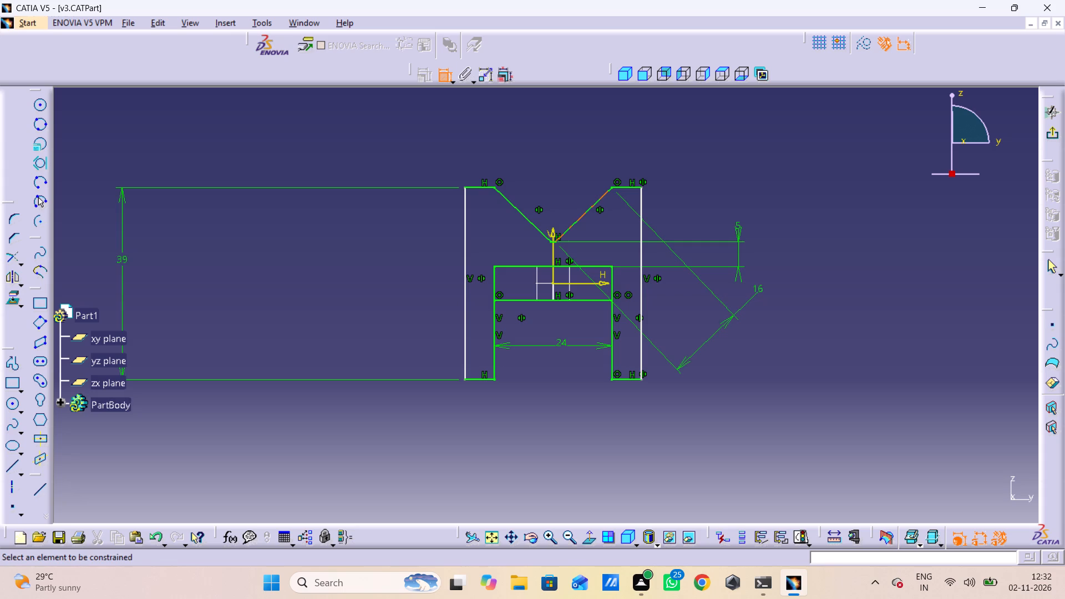
# Dimension the length of the recess's short horizontal floor edge, placed below it, and set it to 16 mm.
pyautogui.click(557, 243)
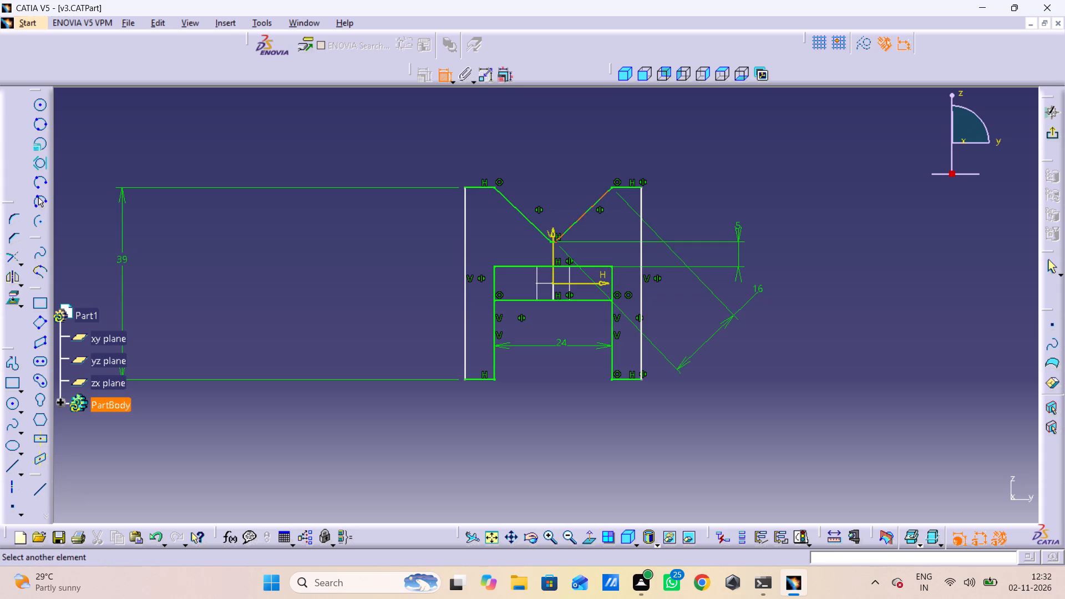
pyautogui.click(550, 202)
pyautogui.middleClick(575, 250)
pyautogui.rightClick(575, 250)
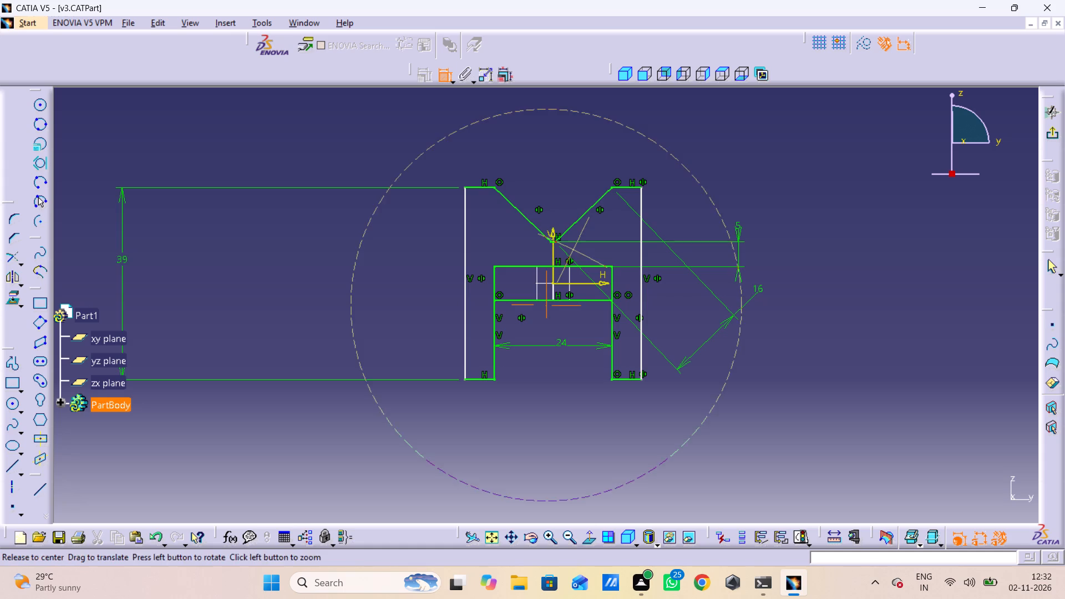
pyautogui.click(749, 129)
pyautogui.click(756, 158)
pyautogui.moveTo(758, 163); pyautogui.dragTo(760, 182)
pyautogui.moveTo(760, 182); pyautogui.dragTo(763, 192)
pyautogui.moveTo(763, 192); pyautogui.dragTo(764, 175, button='middle')
pyautogui.rightClick(764, 193)
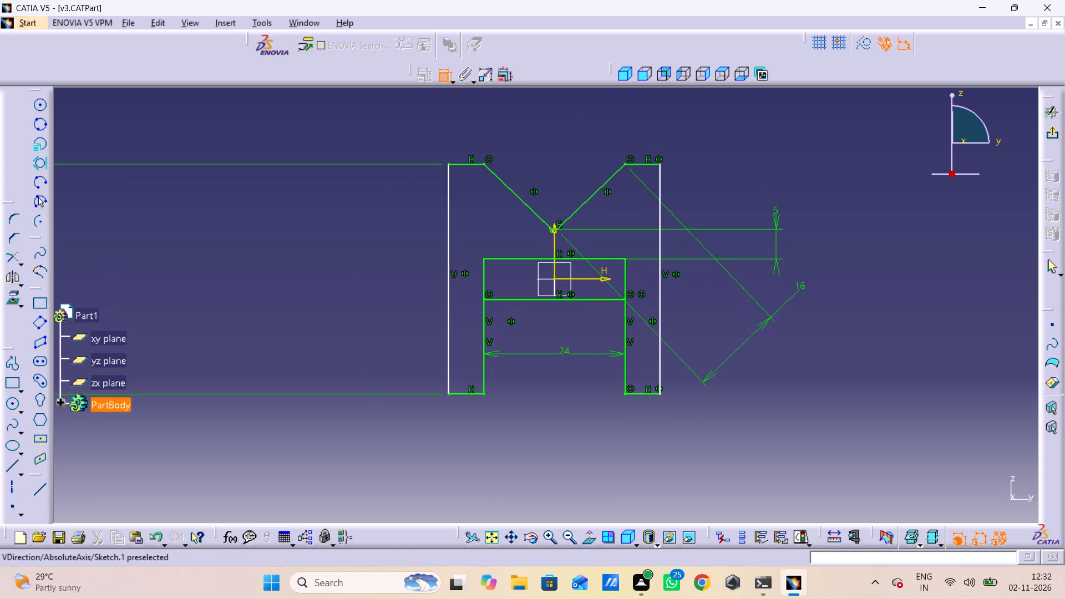
pyautogui.moveTo(456, 239); pyautogui.dragTo(442, 140, button='middle')
pyautogui.rightClick(456, 239)
pyautogui.moveTo(506, 129); pyautogui.dragTo(501, 227, button='middle')
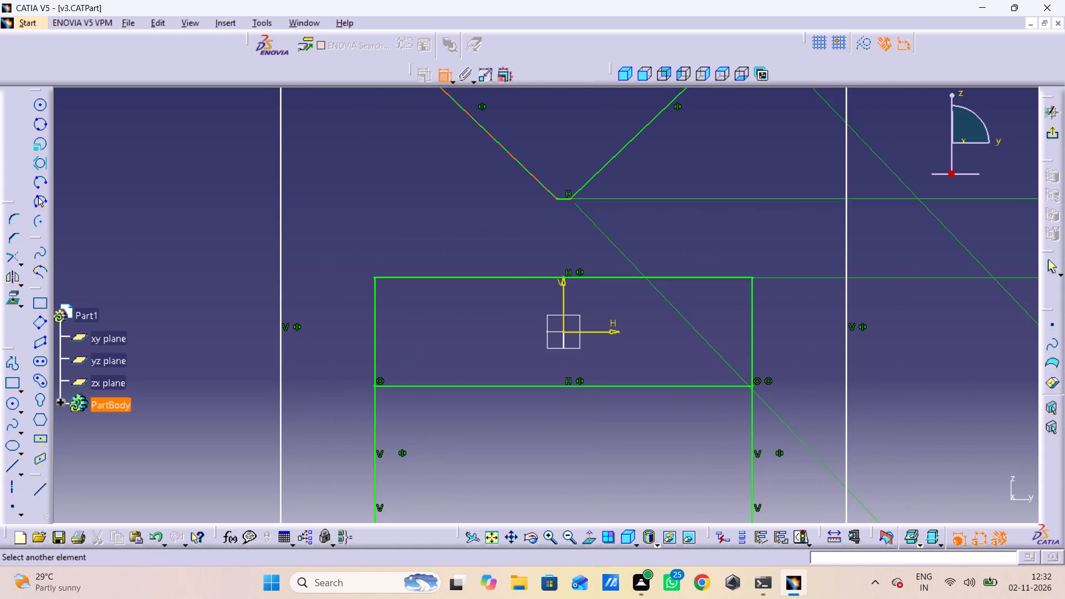
pyautogui.click(563, 199)
pyautogui.click(566, 195)
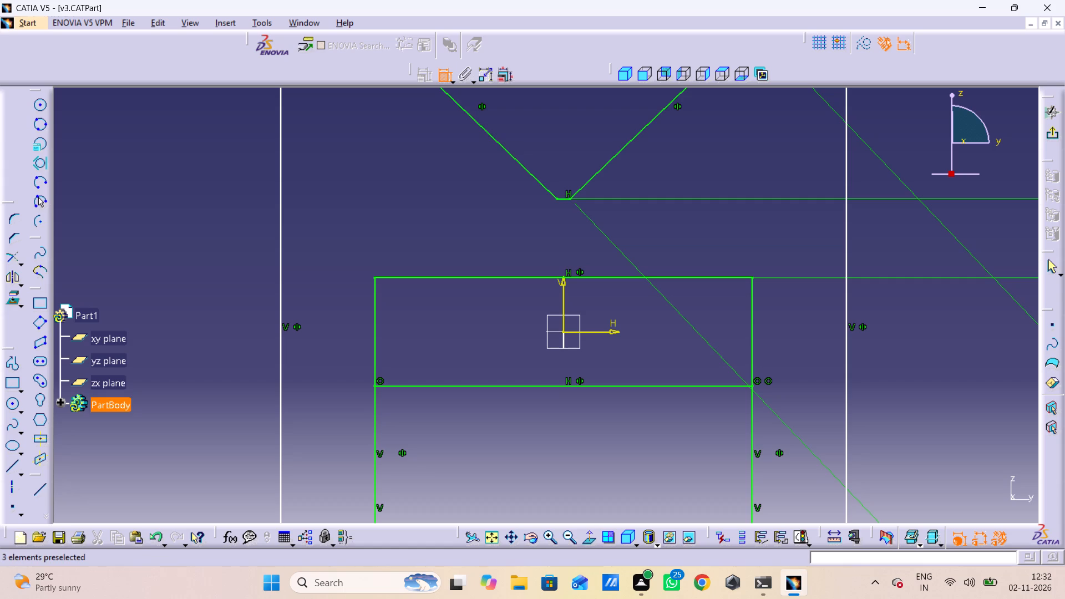
pyautogui.click(562, 200)
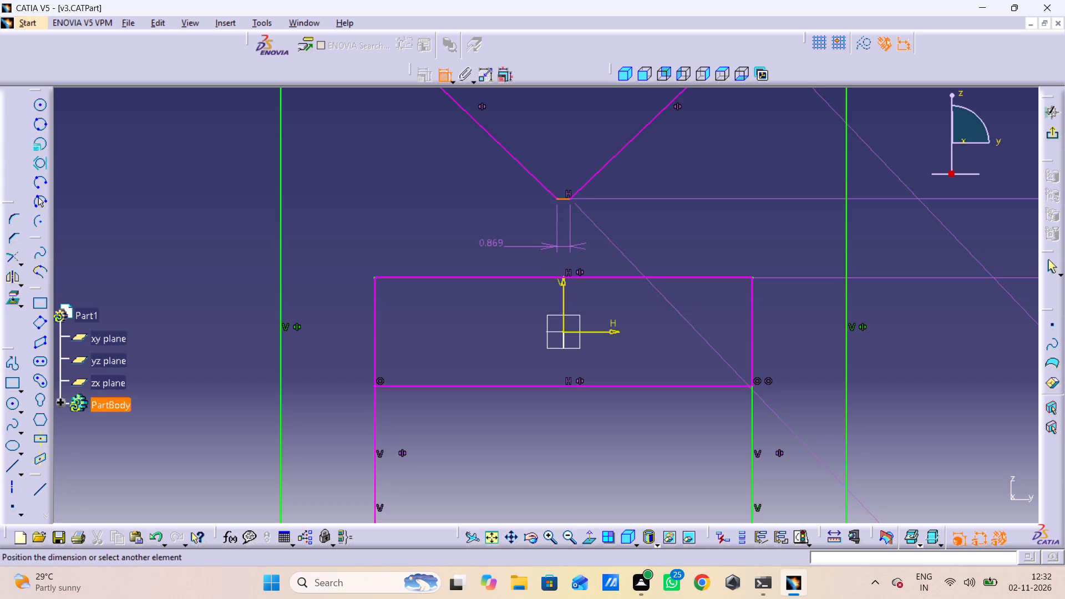
pyautogui.click(491, 246)
pyautogui.doubleClick(488, 238)
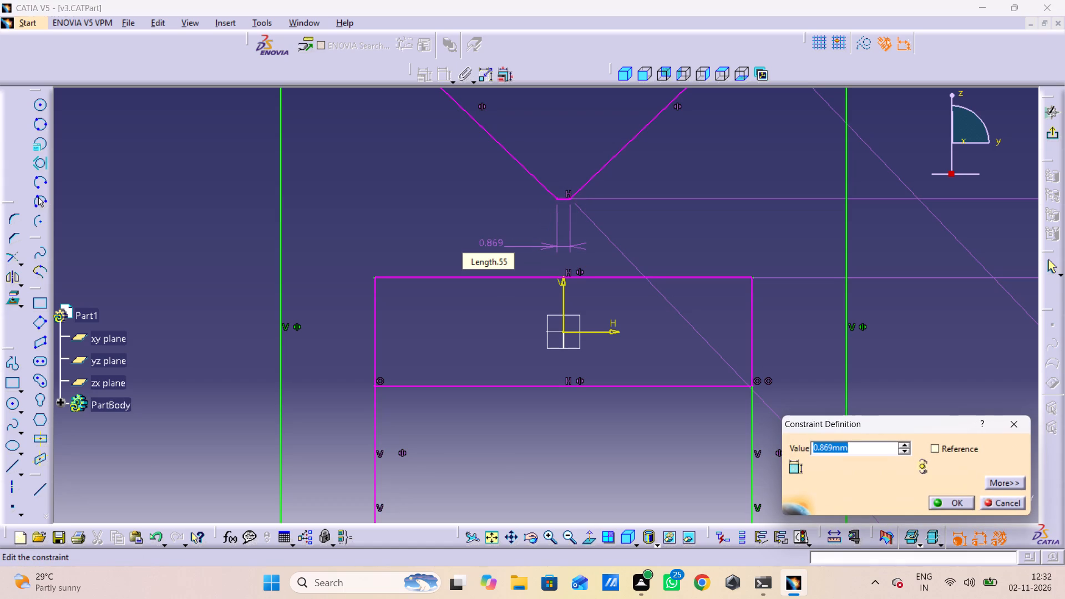
pyautogui.press('1')
pyautogui.press('6')
pyautogui.press('Return')
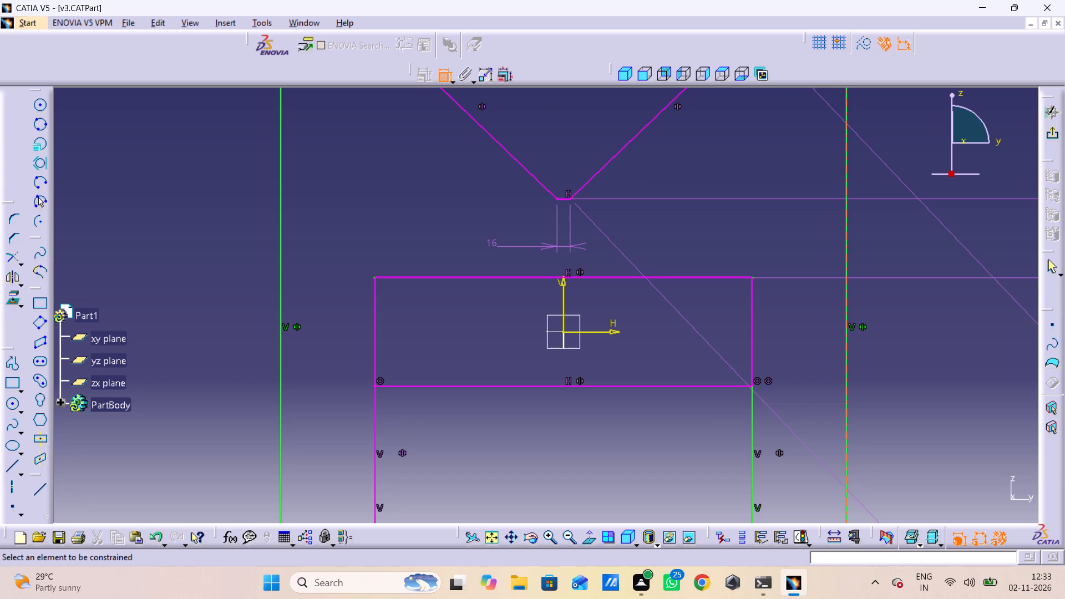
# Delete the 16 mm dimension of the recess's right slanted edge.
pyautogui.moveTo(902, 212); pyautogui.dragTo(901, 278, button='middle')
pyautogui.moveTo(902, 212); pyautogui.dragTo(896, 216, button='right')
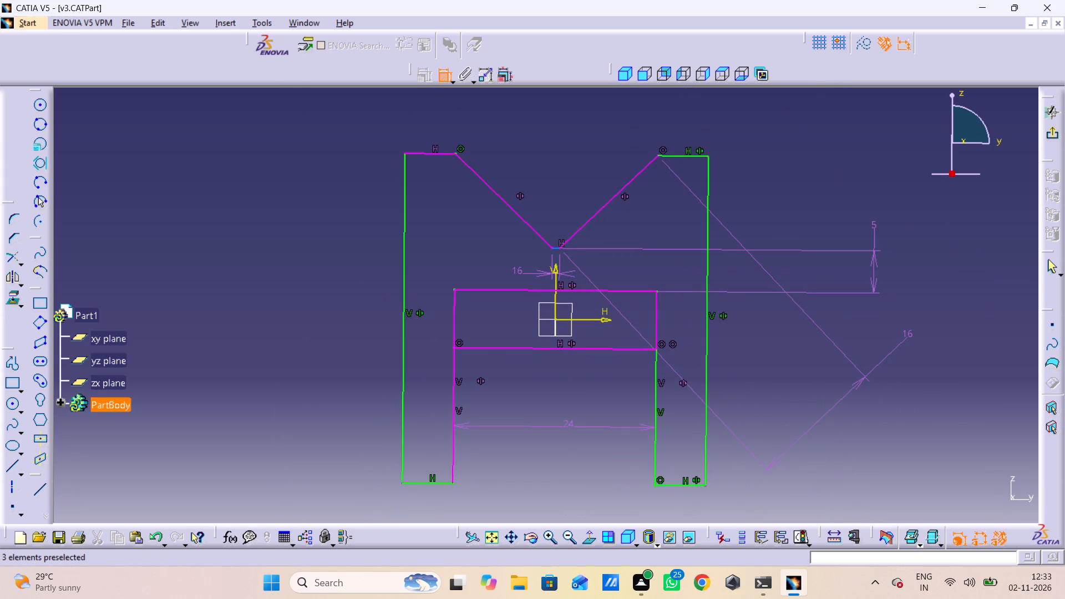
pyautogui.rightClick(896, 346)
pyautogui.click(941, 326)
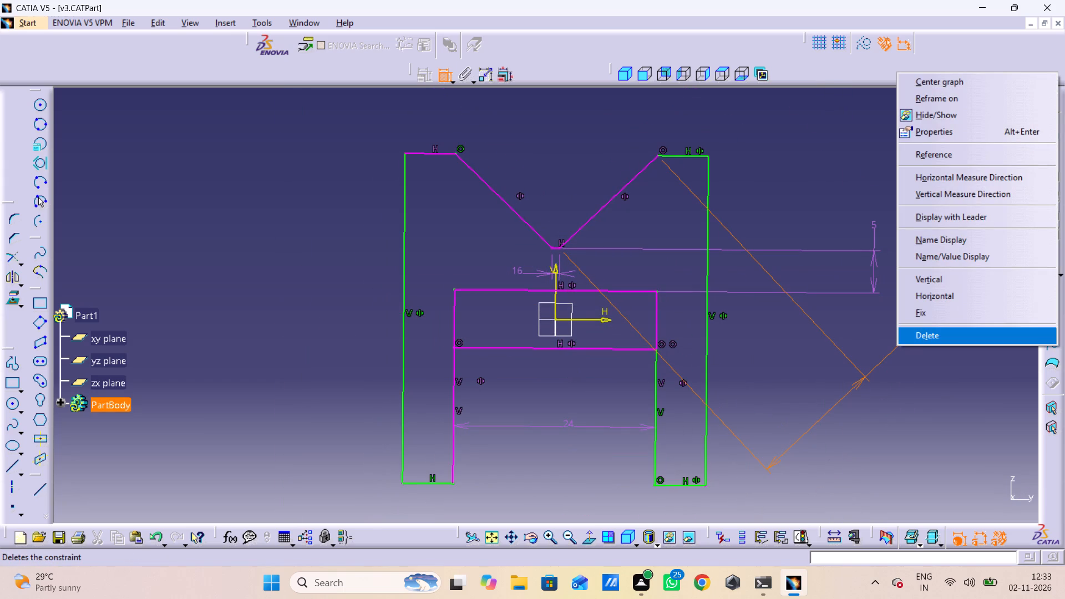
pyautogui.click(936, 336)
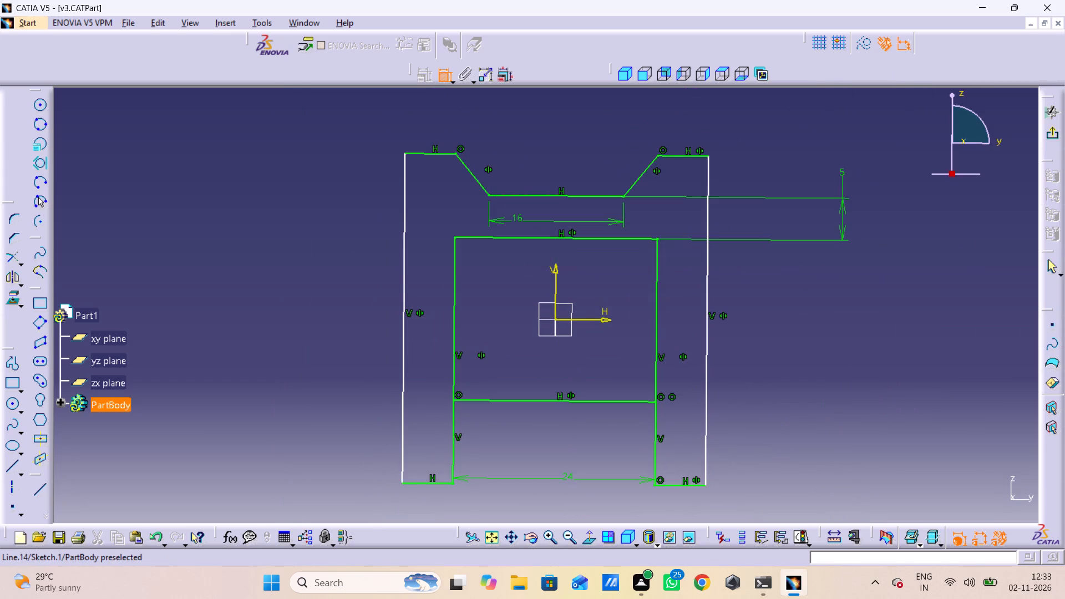
# Delete the symmetry constraint between the recess's two slanted edges.
pyautogui.rightClick(657, 167)
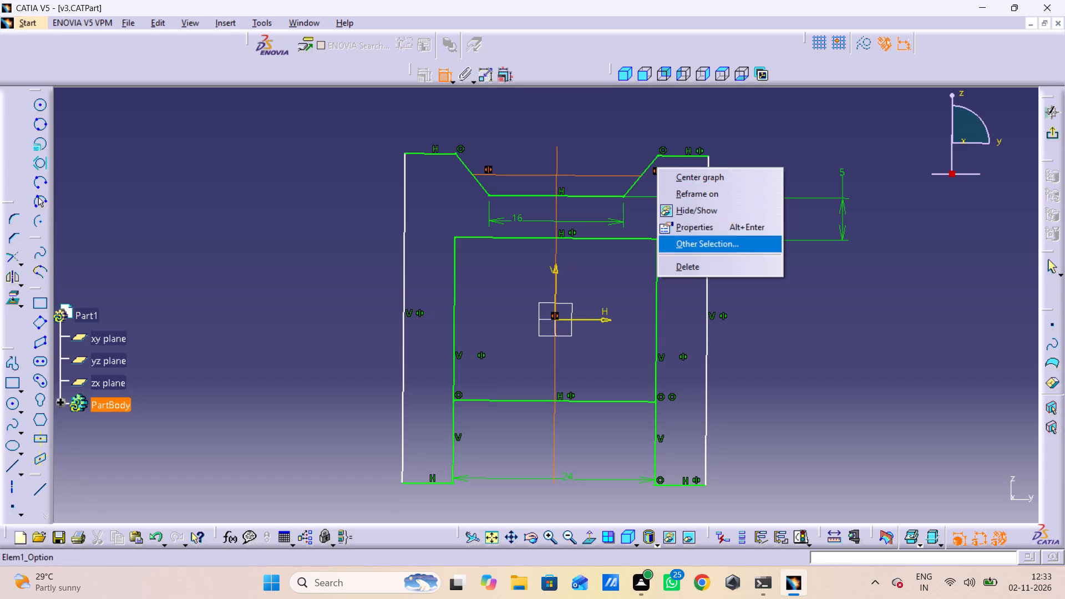
pyautogui.click(714, 265)
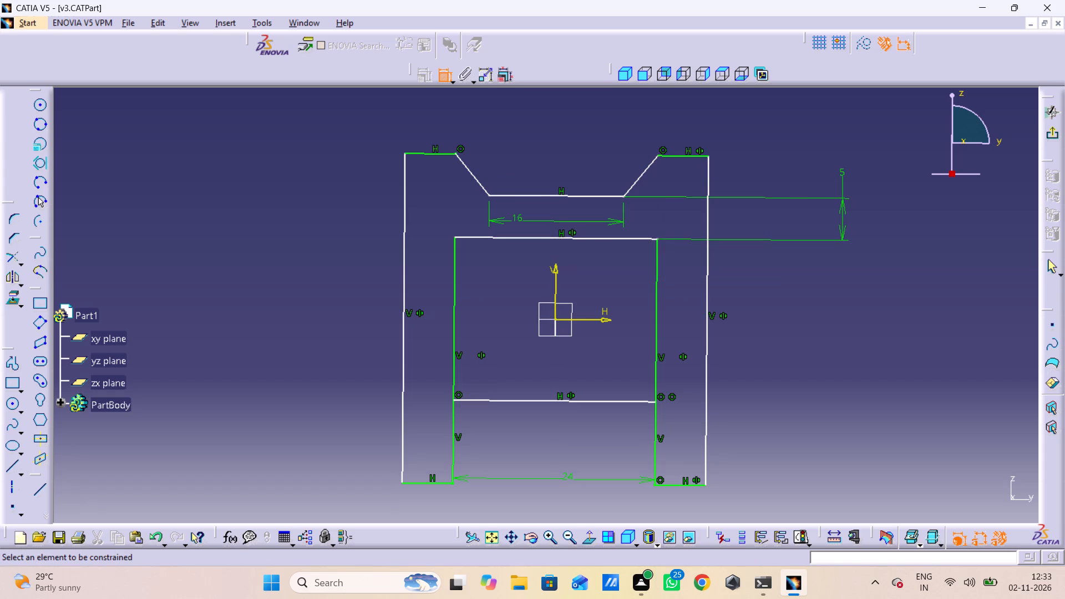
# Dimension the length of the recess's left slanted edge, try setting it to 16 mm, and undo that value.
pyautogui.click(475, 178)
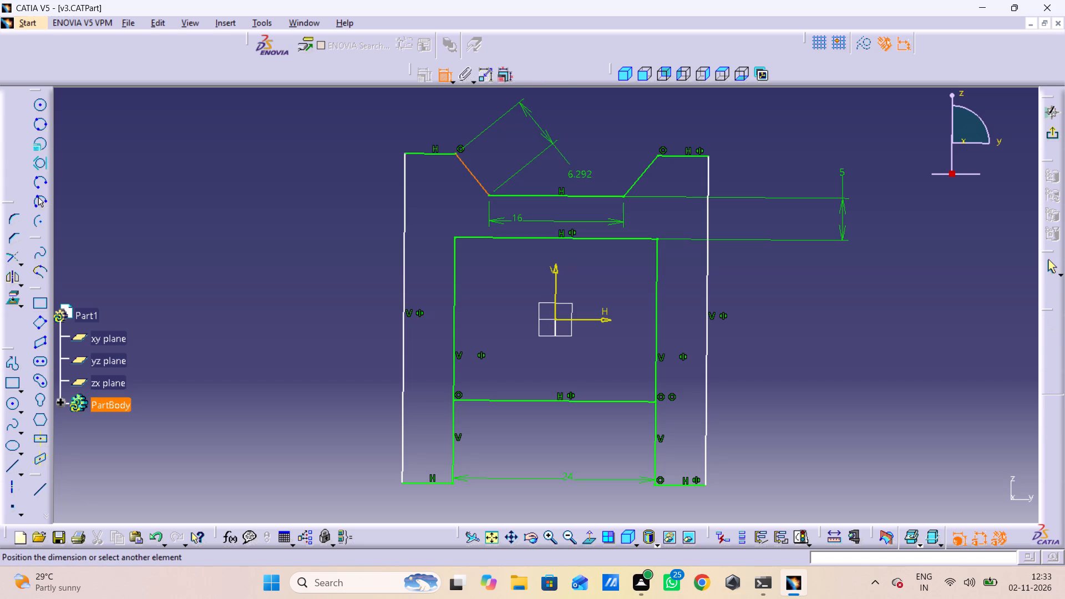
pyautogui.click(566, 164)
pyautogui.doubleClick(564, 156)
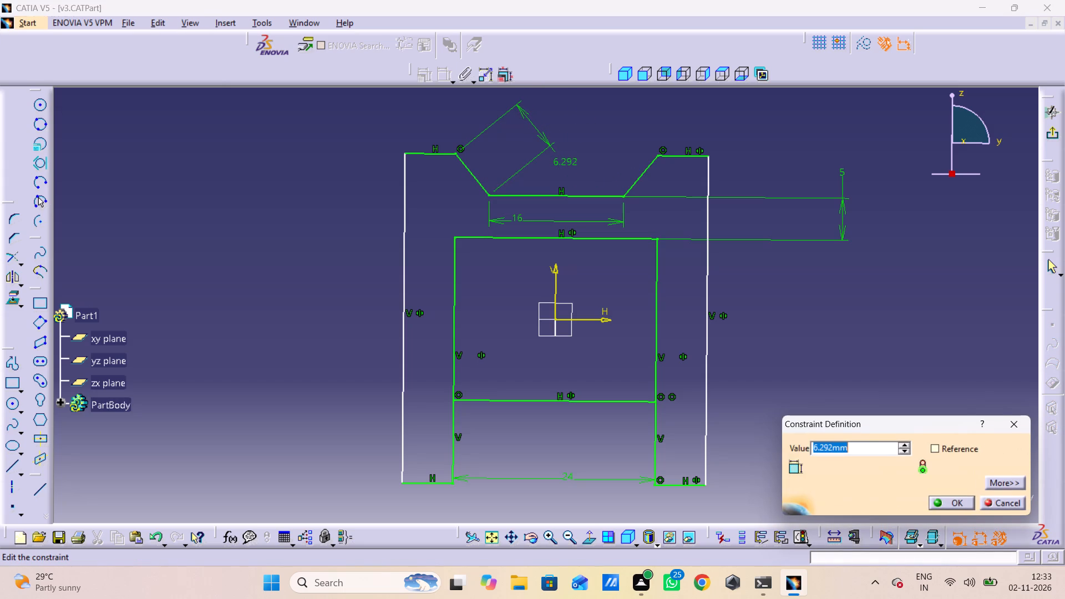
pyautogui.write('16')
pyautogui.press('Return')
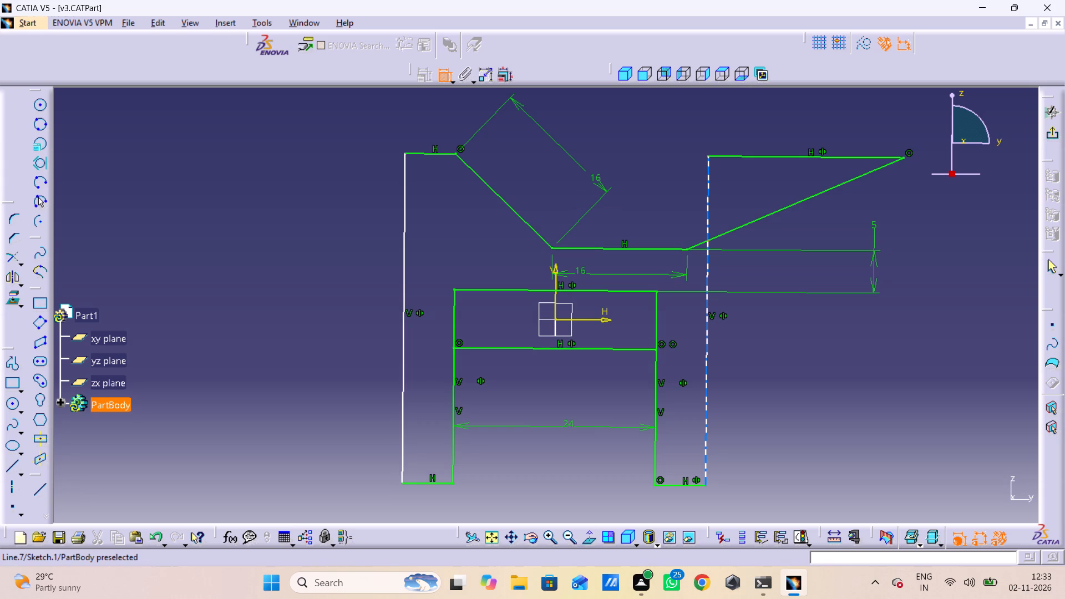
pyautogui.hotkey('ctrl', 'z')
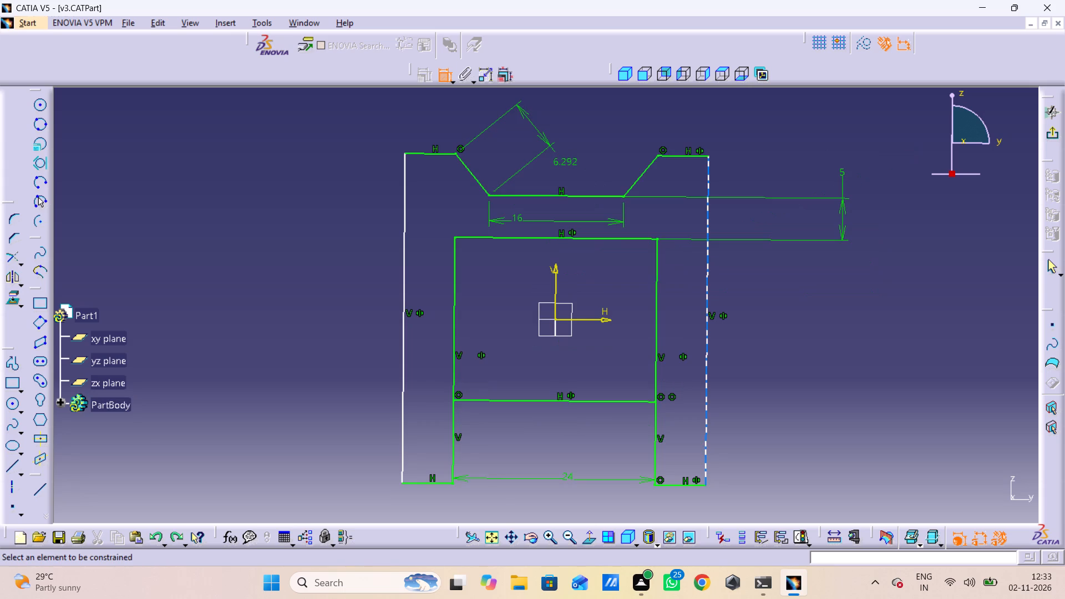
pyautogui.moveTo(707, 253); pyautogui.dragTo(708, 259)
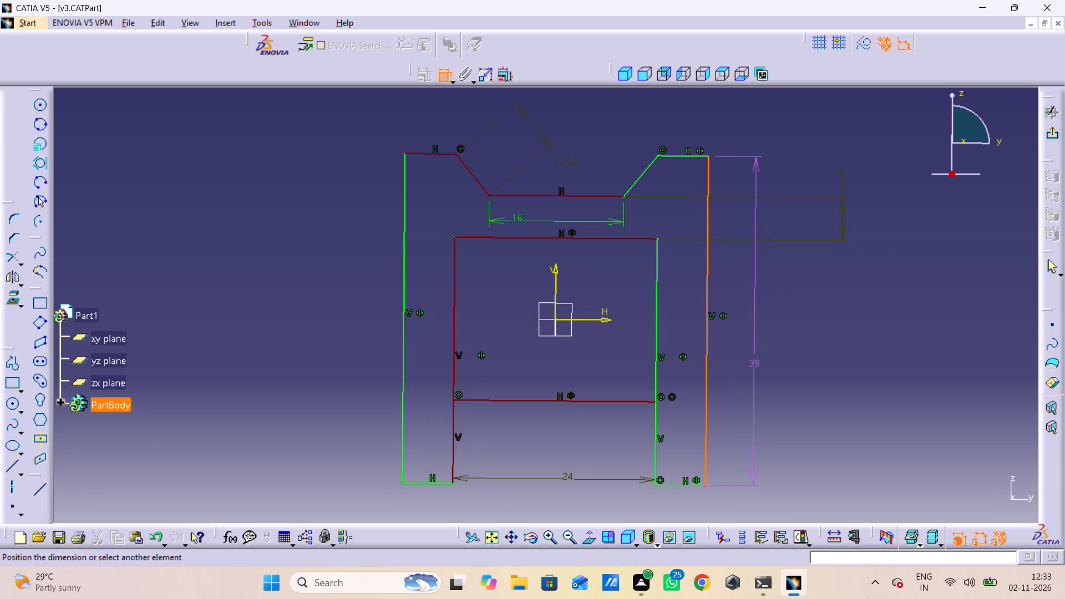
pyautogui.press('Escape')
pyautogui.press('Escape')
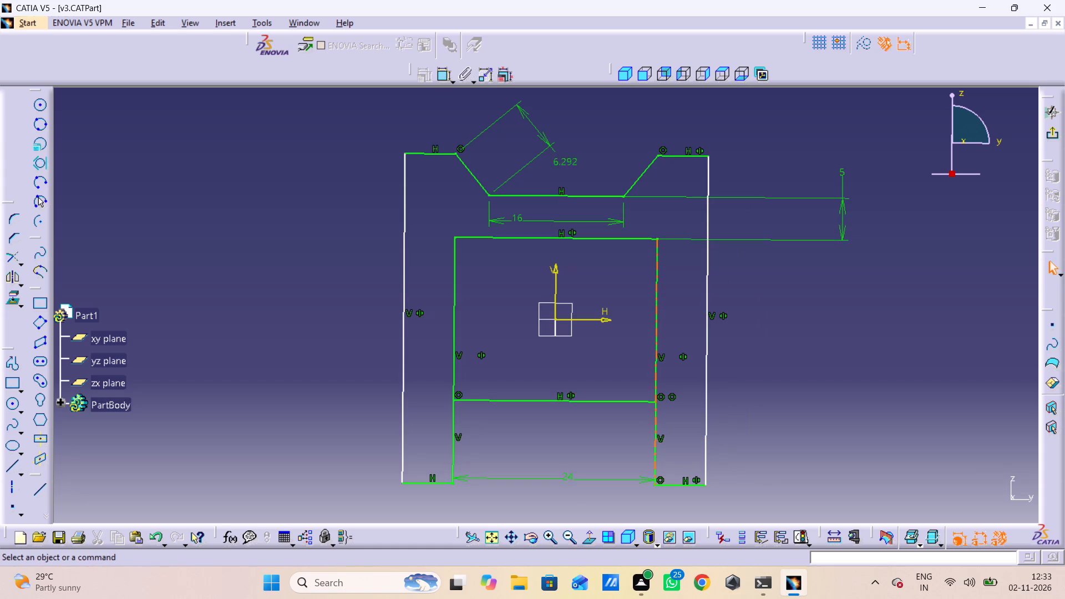
# Dimension the profile's overall width between its outer top corners, placed above the profile, and set it to 40 mm.
pyautogui.moveTo(947, 242); pyautogui.dragTo(966, 269, button='middle')
pyautogui.rightClick(947, 242)
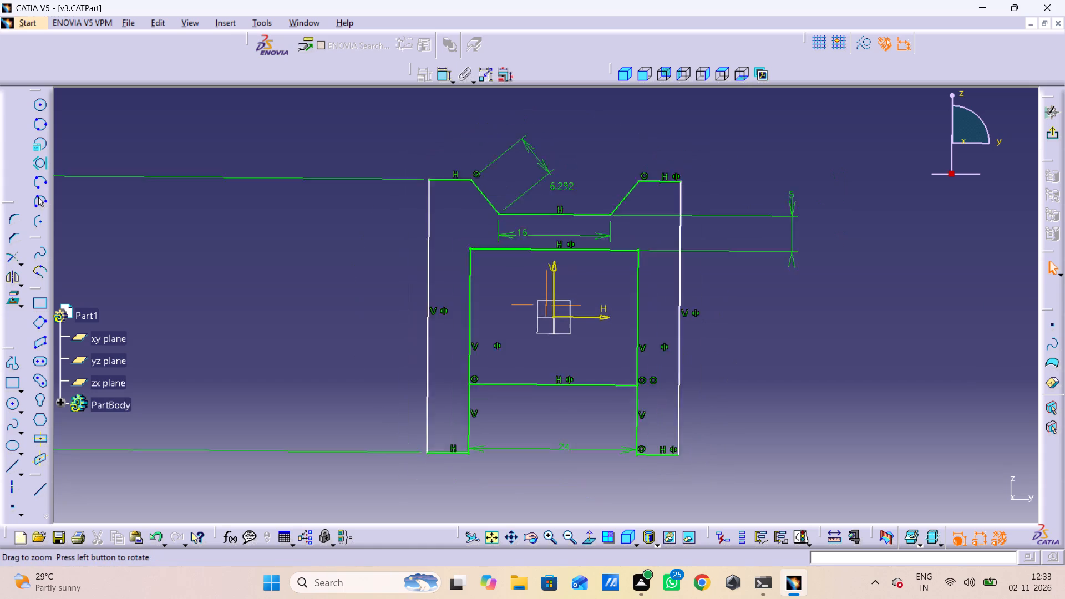
pyautogui.moveTo(966, 269); pyautogui.dragTo(968, 296, button='middle')
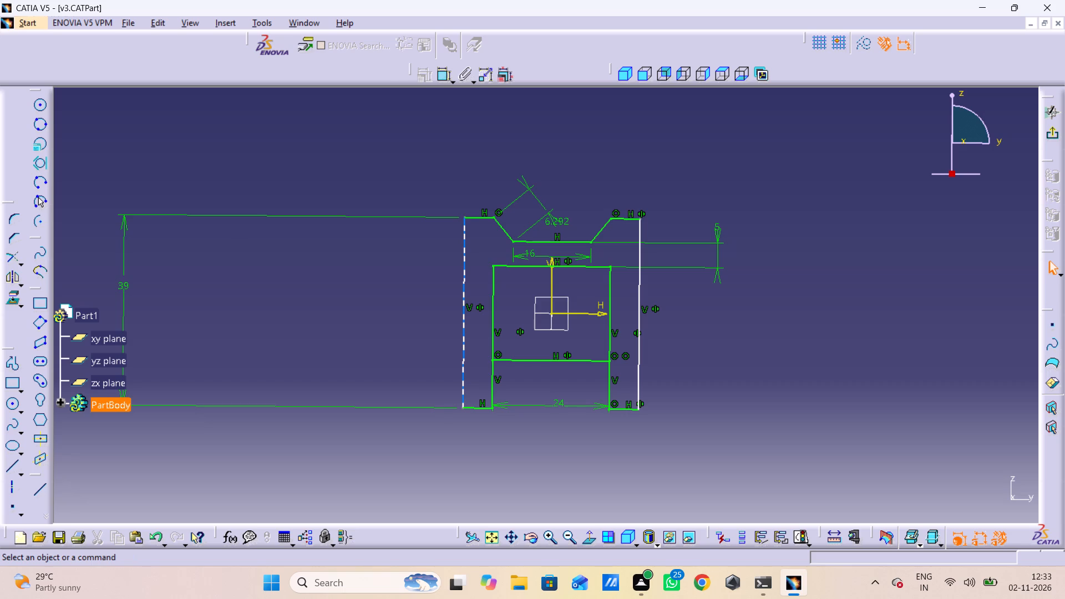
pyautogui.doubleClick(438, 71)
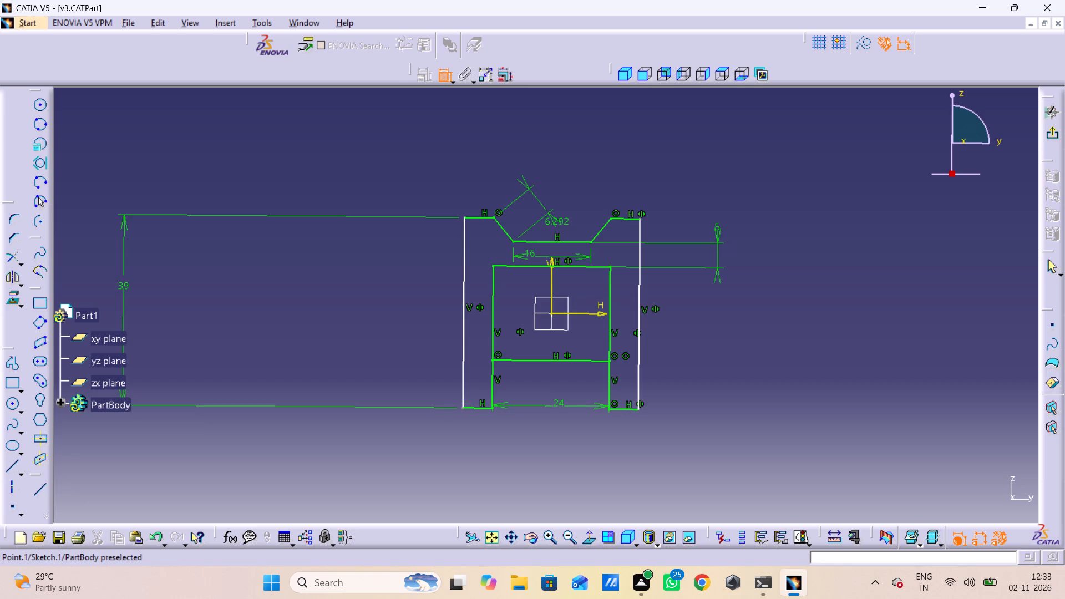
pyautogui.click(467, 220)
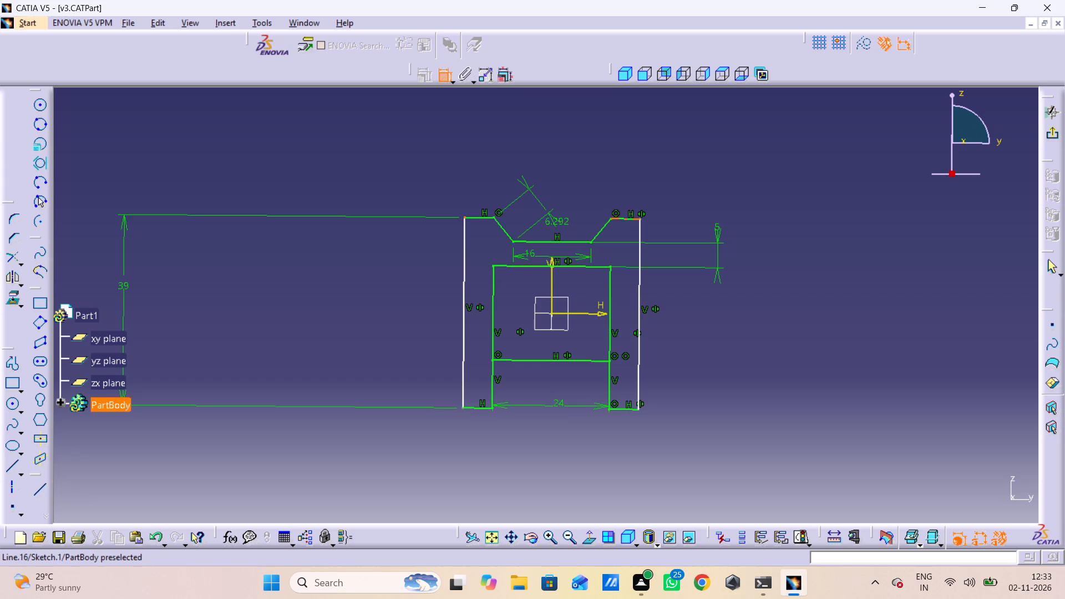
pyautogui.click(640, 219)
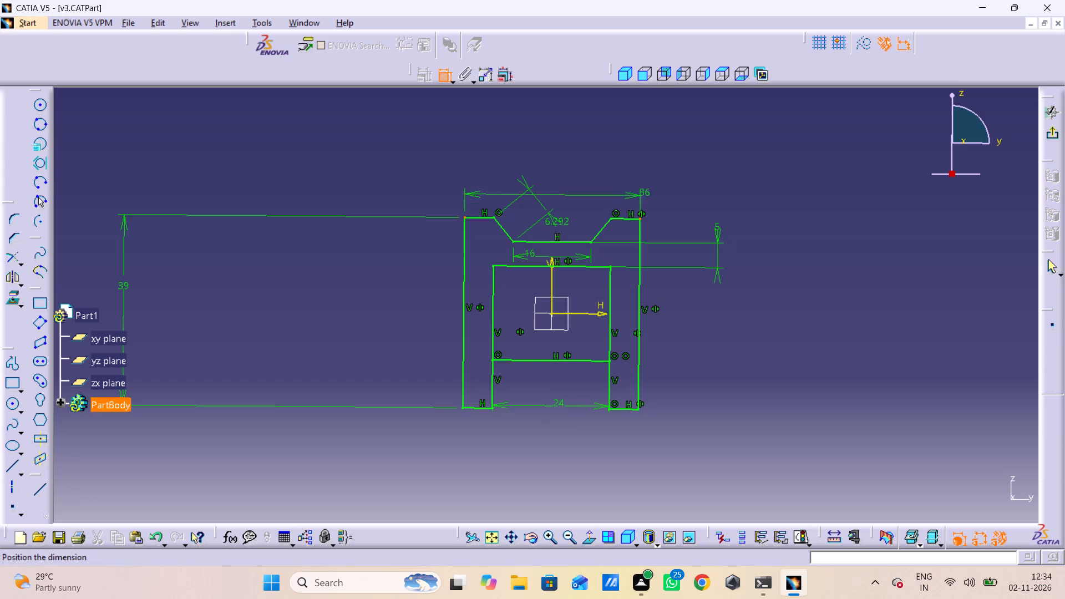
pyautogui.click(556, 164)
pyautogui.doubleClick(554, 163)
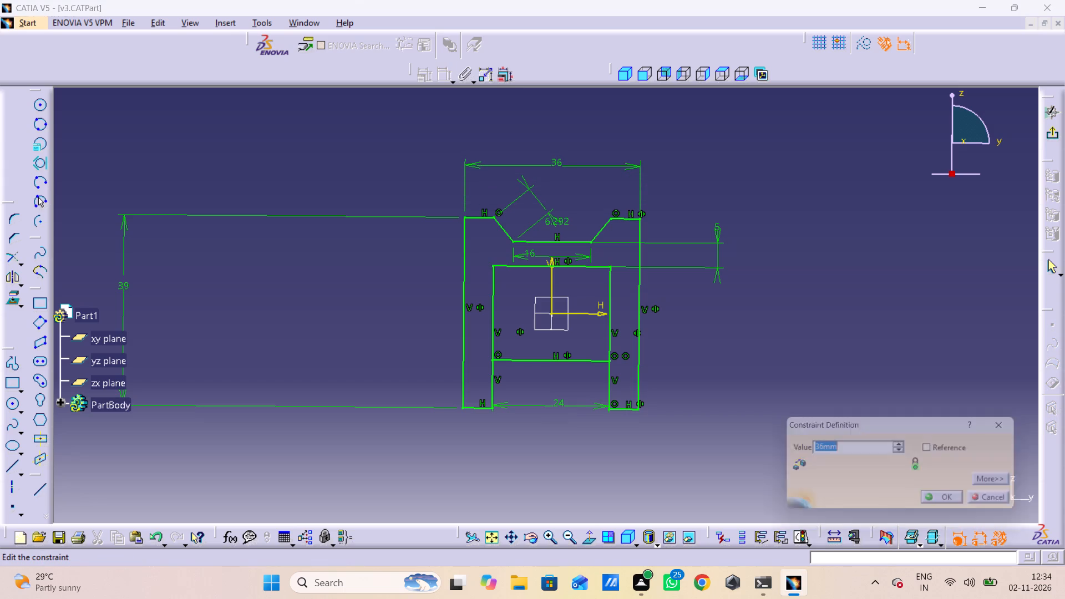
pyautogui.write('40')
pyautogui.press('Return')
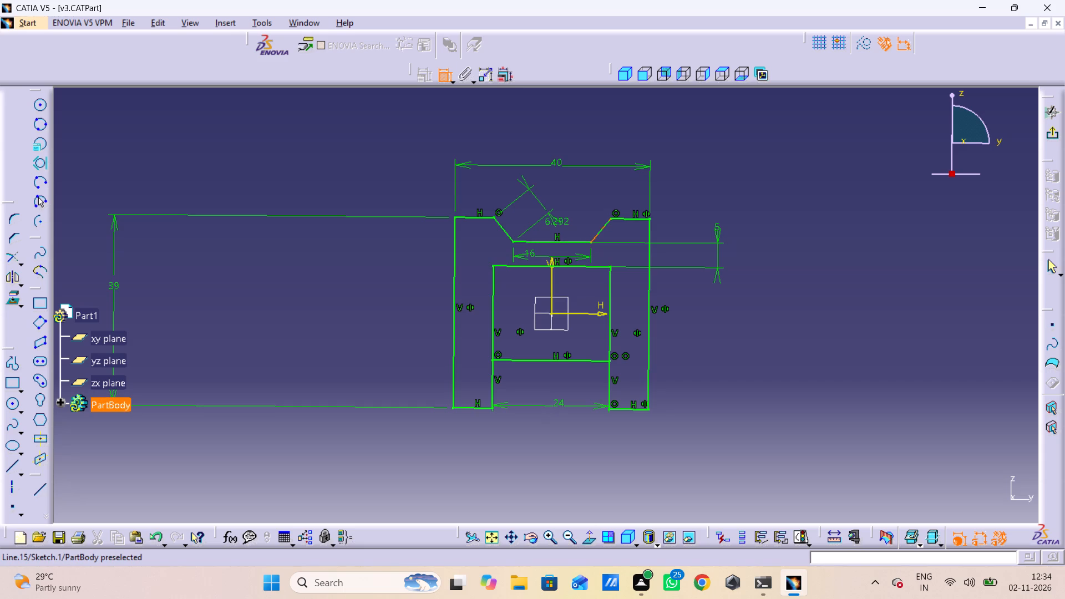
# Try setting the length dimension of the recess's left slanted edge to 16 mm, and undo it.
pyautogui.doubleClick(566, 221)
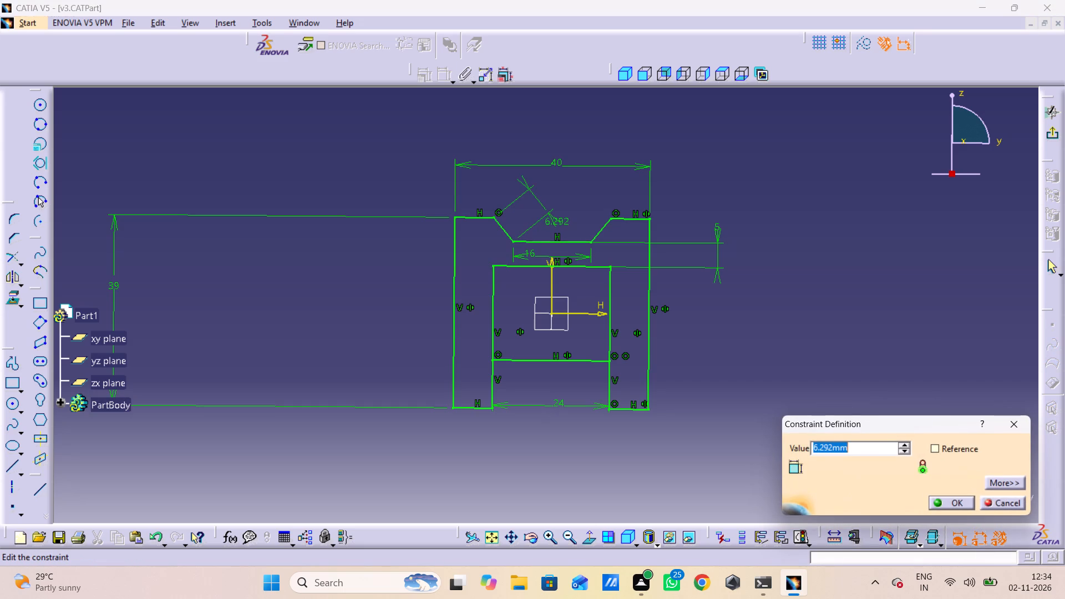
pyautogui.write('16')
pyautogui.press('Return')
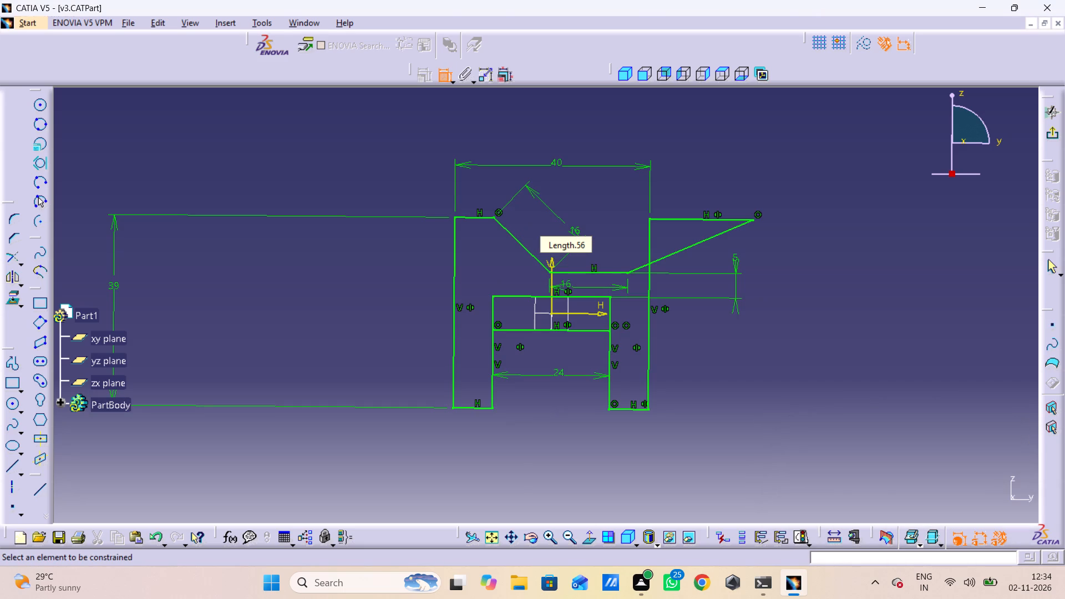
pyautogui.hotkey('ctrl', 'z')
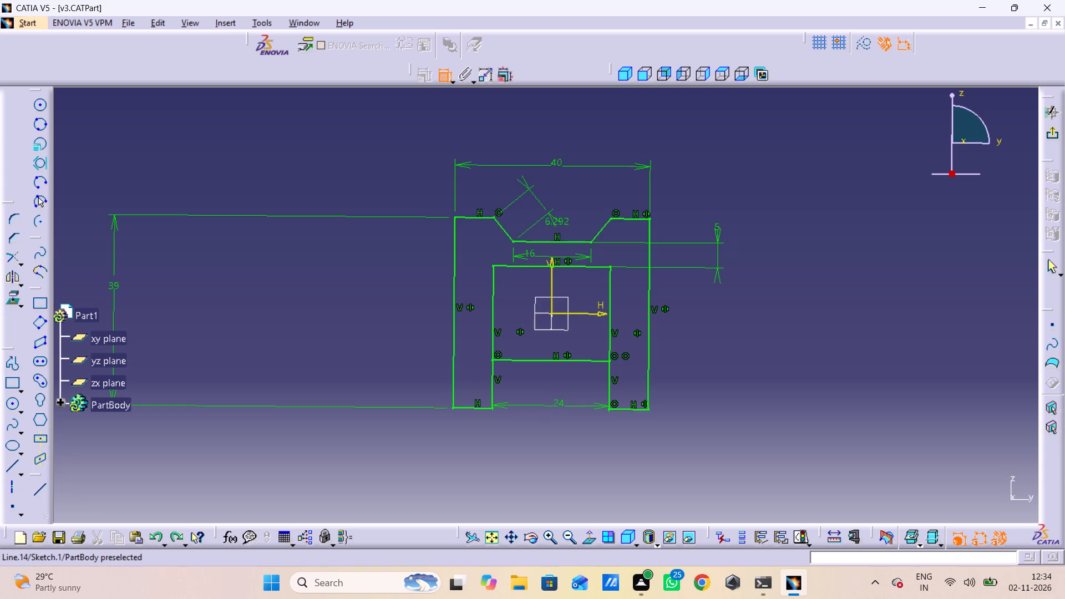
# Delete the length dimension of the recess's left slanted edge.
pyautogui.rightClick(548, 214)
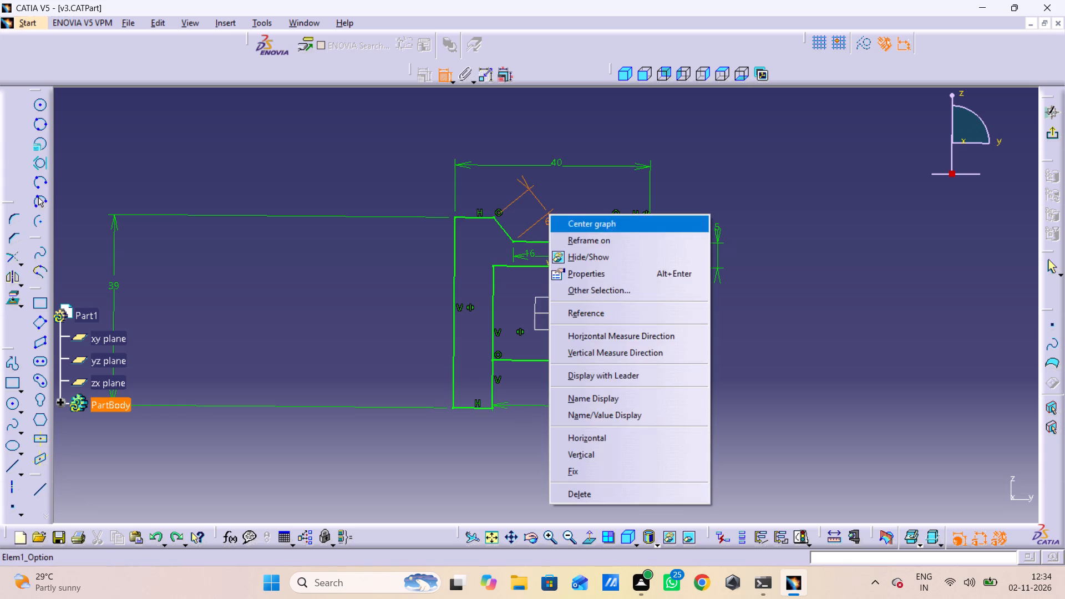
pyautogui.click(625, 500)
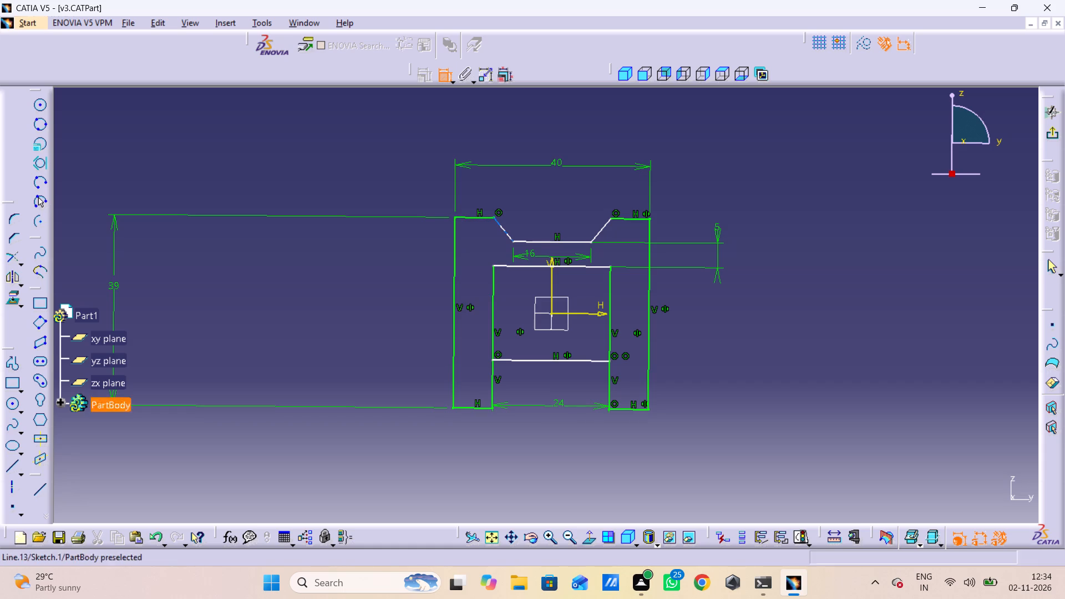
# Dimension the recess's vertical depth between the left slanted edge's endpoints, placed to the left of the profile.
pyautogui.click(493, 220)
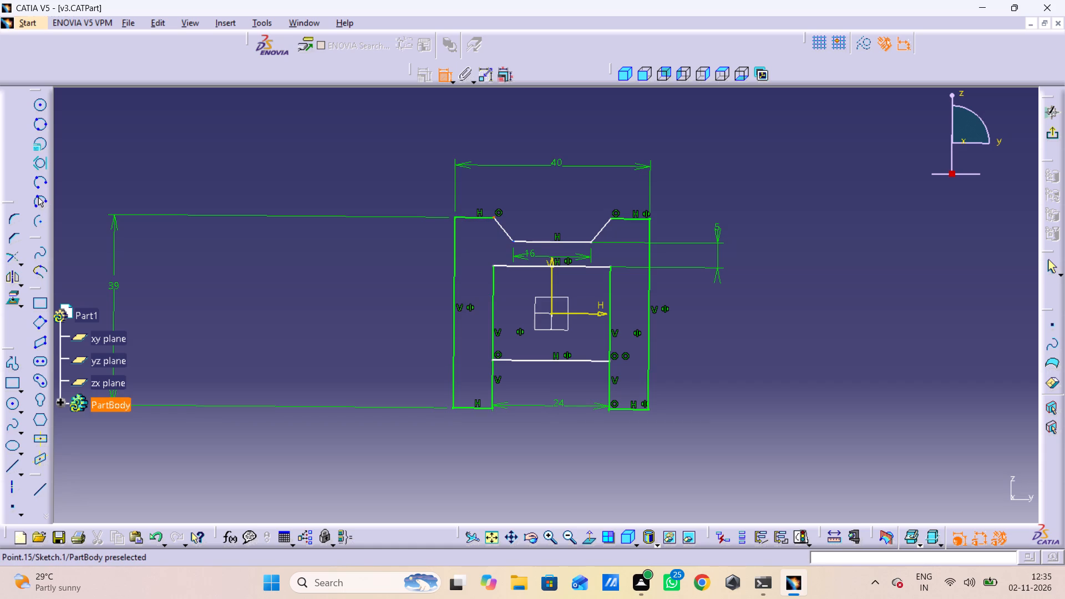
pyautogui.click(513, 242)
pyautogui.rightClick(385, 280)
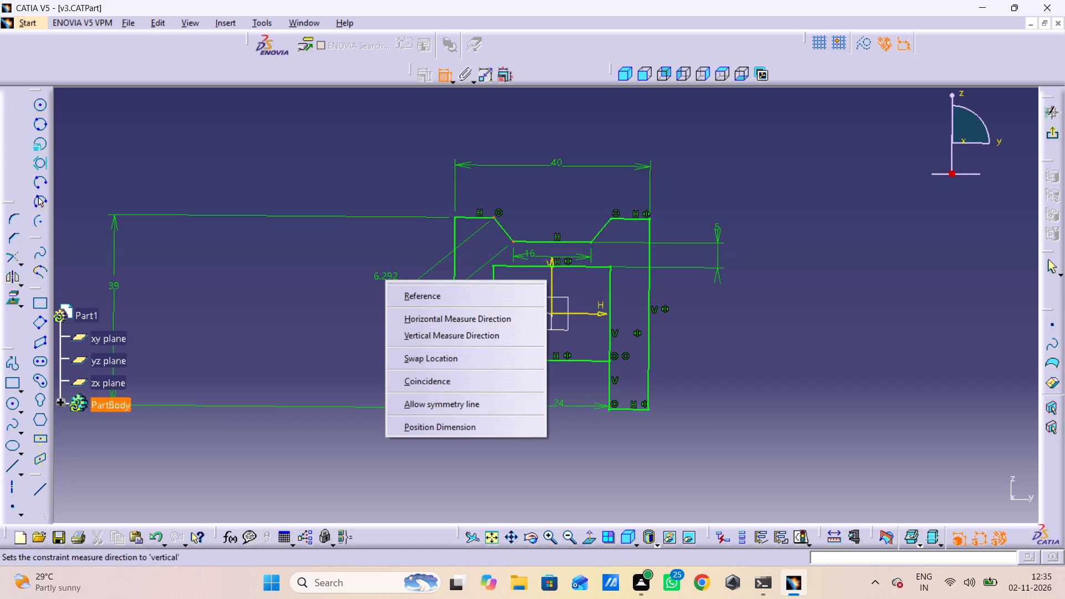
pyautogui.click(434, 333)
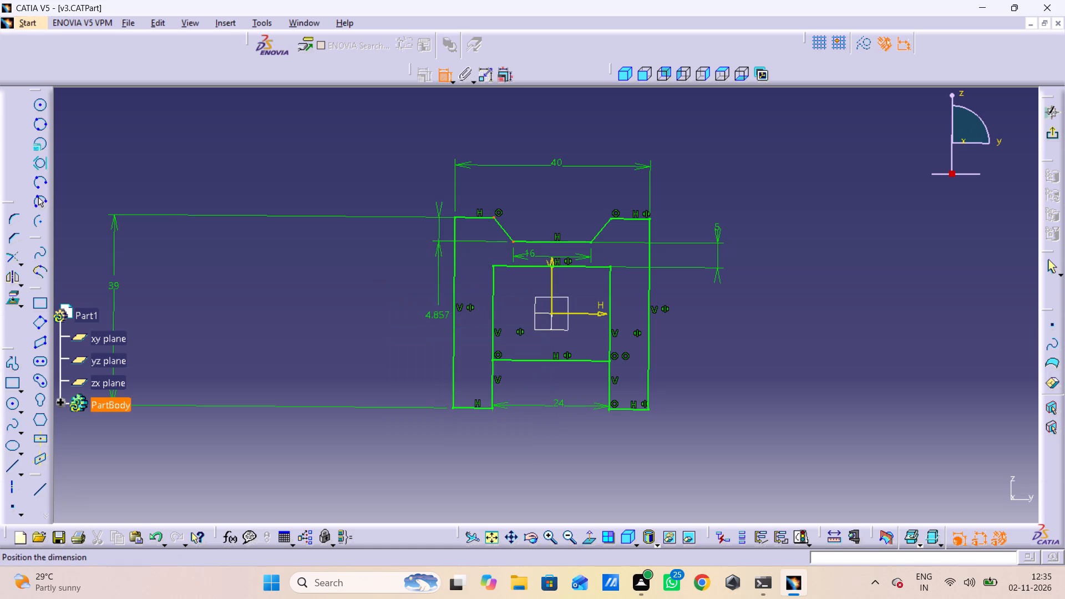
pyautogui.click(391, 313)
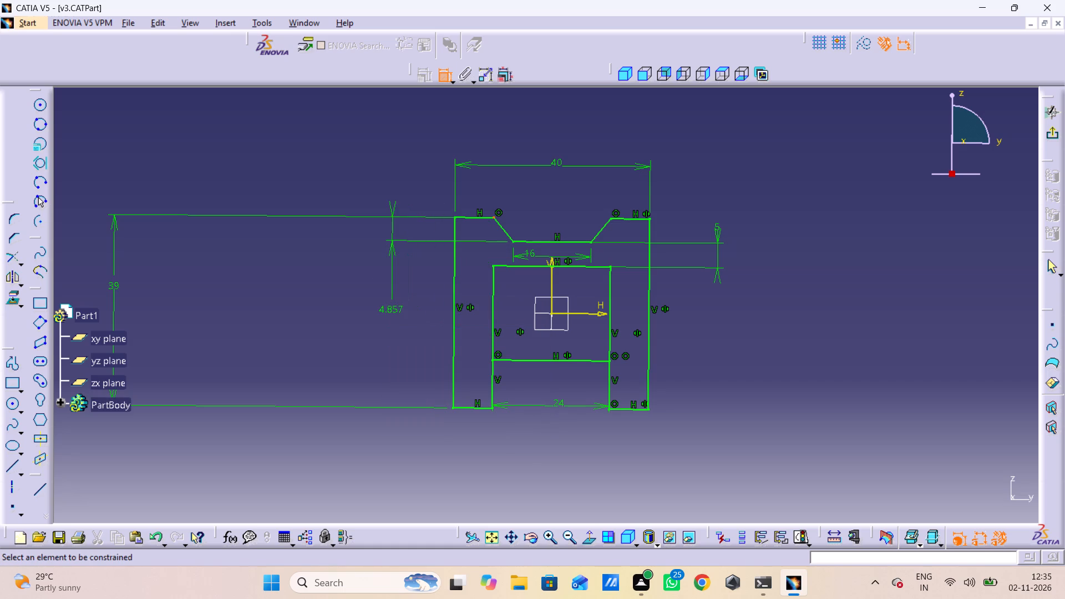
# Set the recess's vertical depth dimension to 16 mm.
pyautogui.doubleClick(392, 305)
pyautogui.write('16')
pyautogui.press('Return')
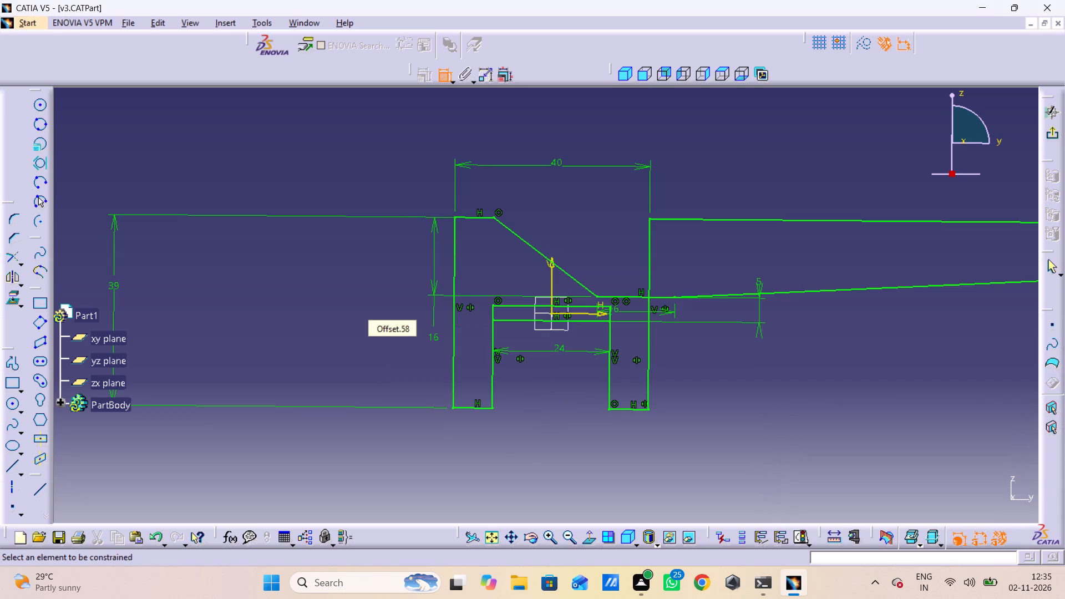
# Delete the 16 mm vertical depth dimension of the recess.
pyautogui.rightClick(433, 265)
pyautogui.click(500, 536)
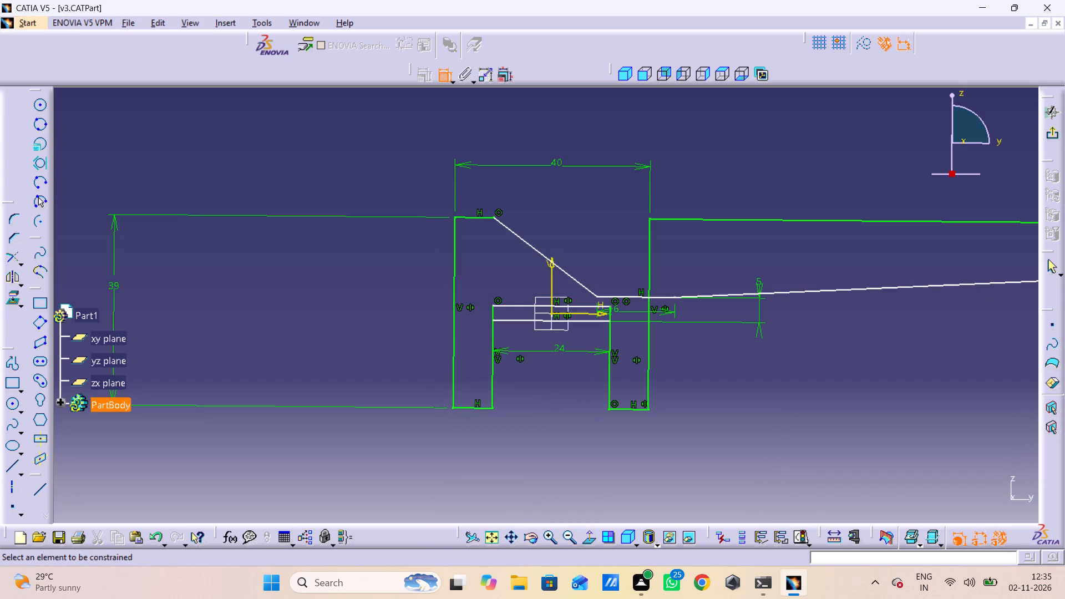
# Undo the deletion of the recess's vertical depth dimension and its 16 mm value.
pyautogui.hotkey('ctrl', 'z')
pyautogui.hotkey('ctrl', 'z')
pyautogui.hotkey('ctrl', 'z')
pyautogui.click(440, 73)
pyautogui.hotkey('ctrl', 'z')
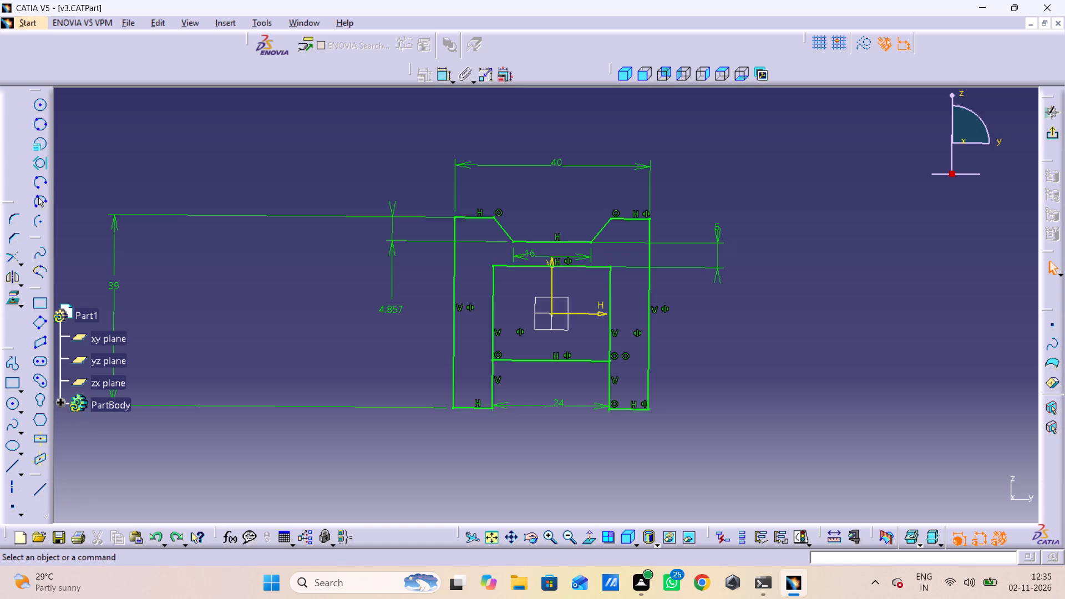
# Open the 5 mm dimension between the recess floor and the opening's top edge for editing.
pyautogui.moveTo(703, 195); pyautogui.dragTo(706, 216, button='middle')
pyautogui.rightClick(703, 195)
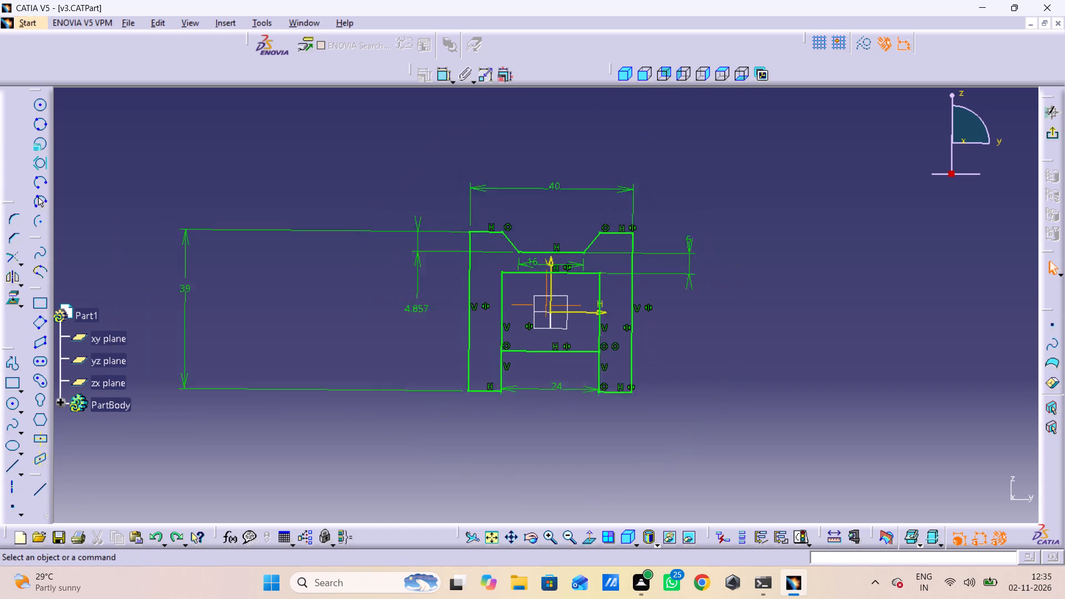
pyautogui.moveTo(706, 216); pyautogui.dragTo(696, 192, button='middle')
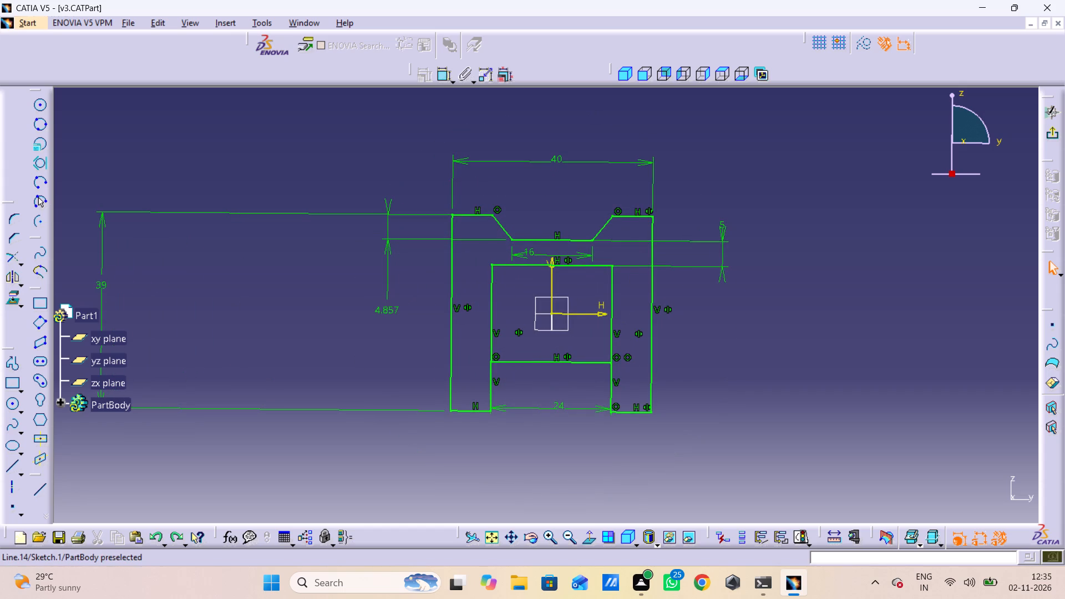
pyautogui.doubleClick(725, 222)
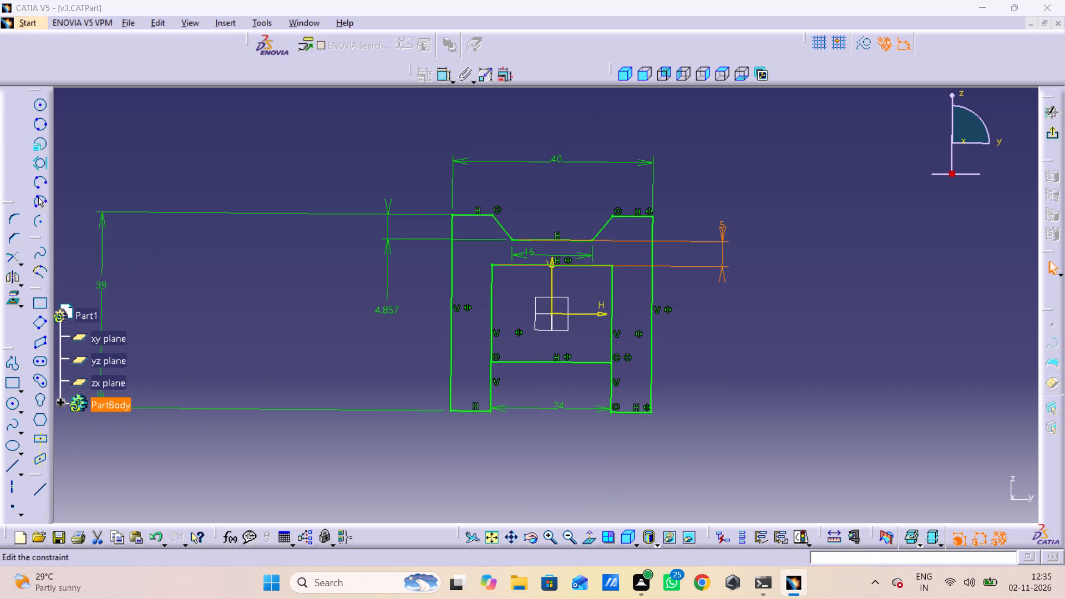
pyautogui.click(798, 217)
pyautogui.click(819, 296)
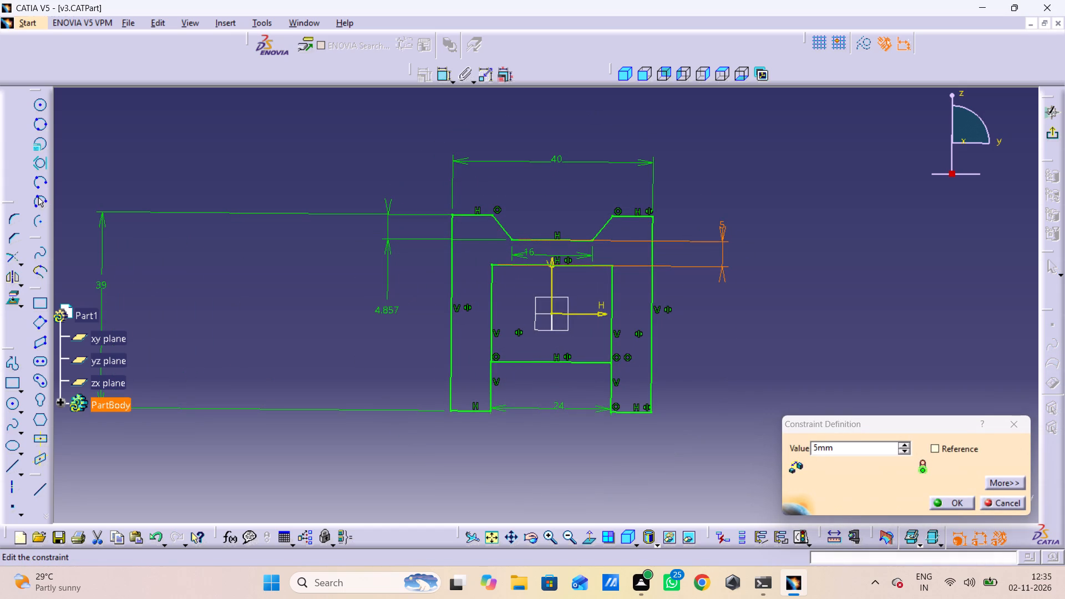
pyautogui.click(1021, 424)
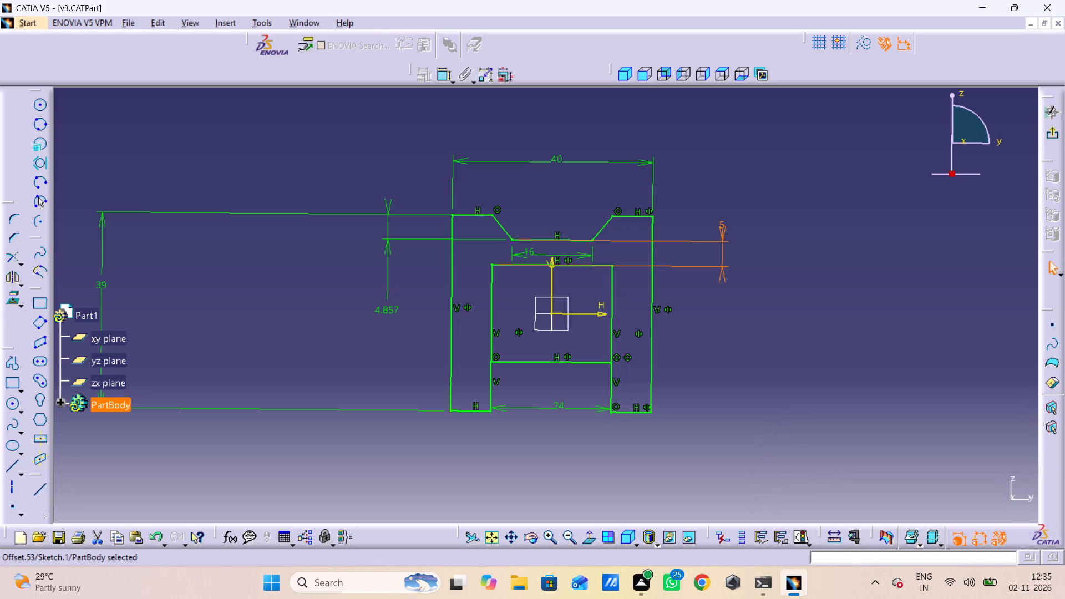
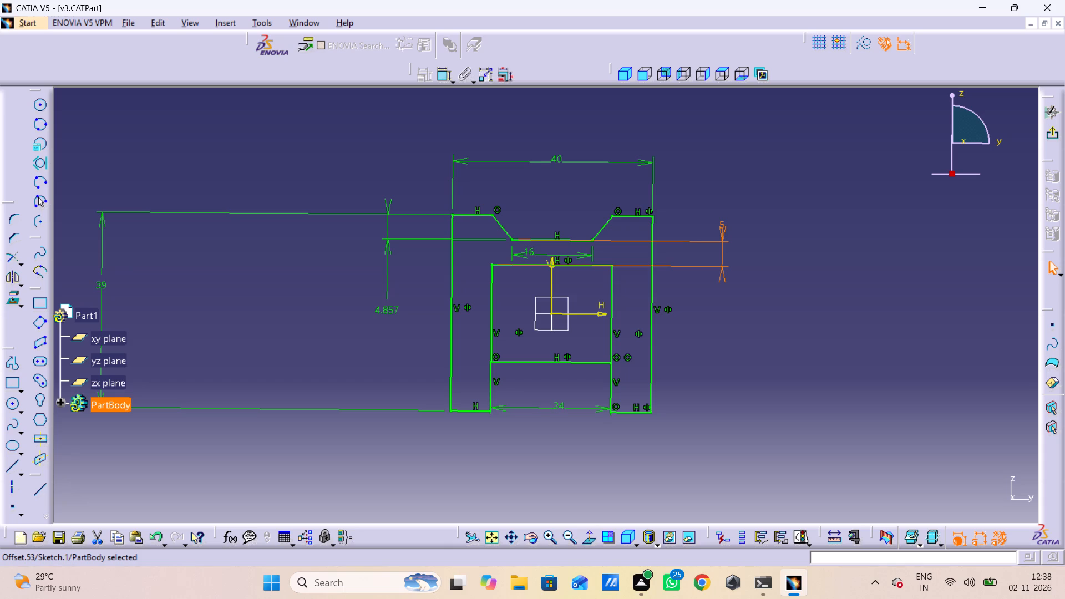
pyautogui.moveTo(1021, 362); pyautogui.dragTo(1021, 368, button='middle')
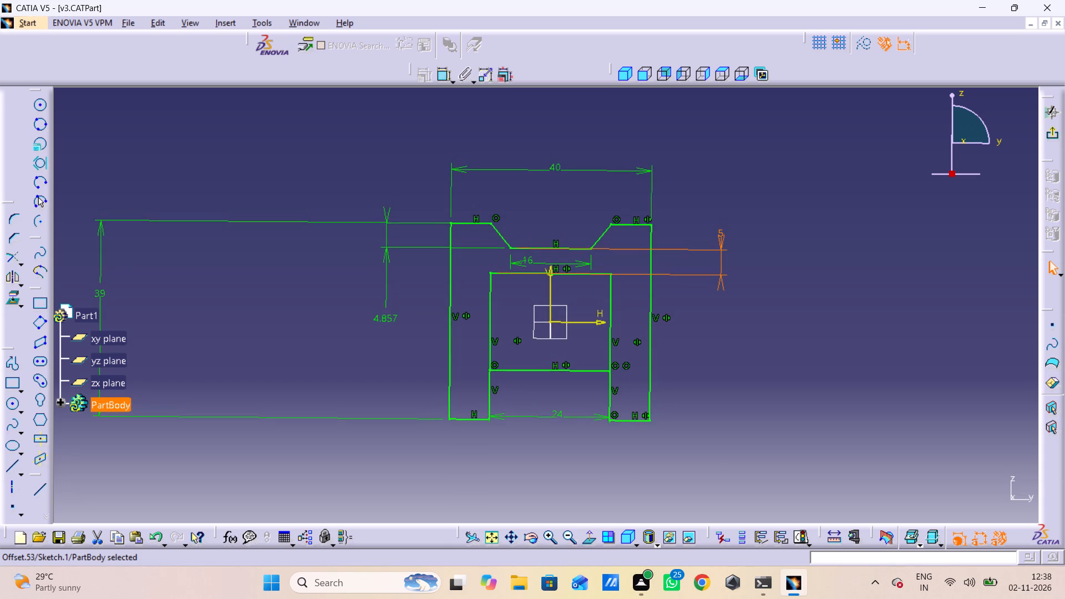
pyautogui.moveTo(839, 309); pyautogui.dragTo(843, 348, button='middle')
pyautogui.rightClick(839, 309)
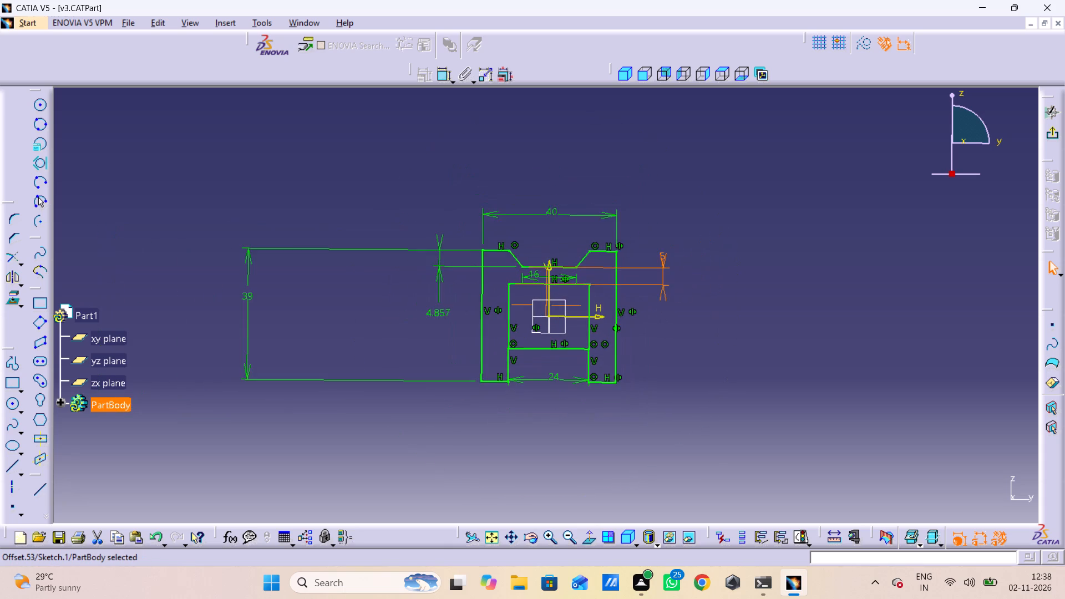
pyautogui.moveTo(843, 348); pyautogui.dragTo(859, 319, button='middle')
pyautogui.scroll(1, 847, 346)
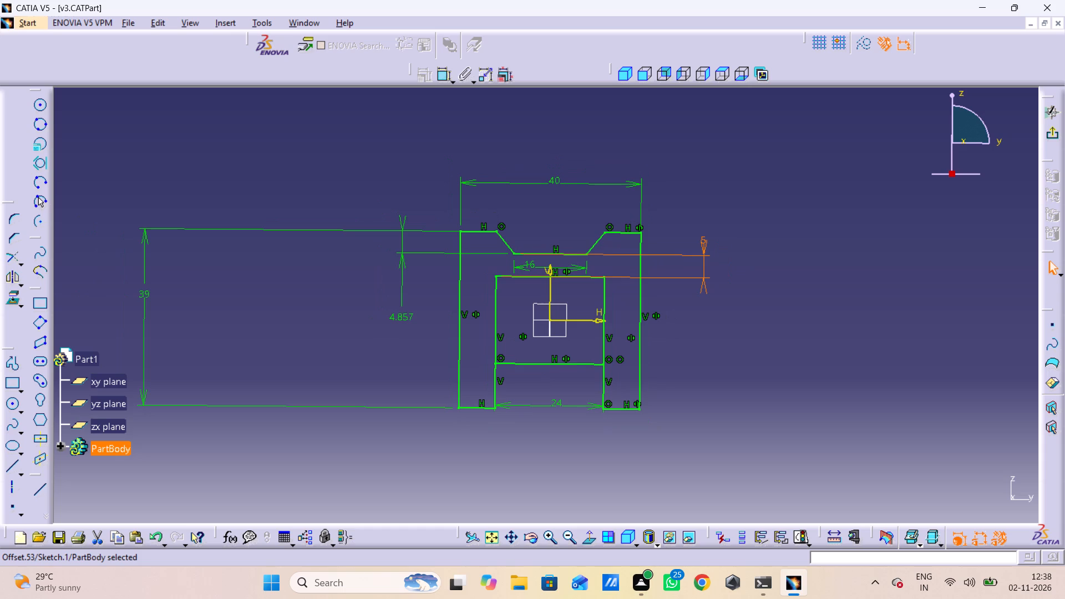
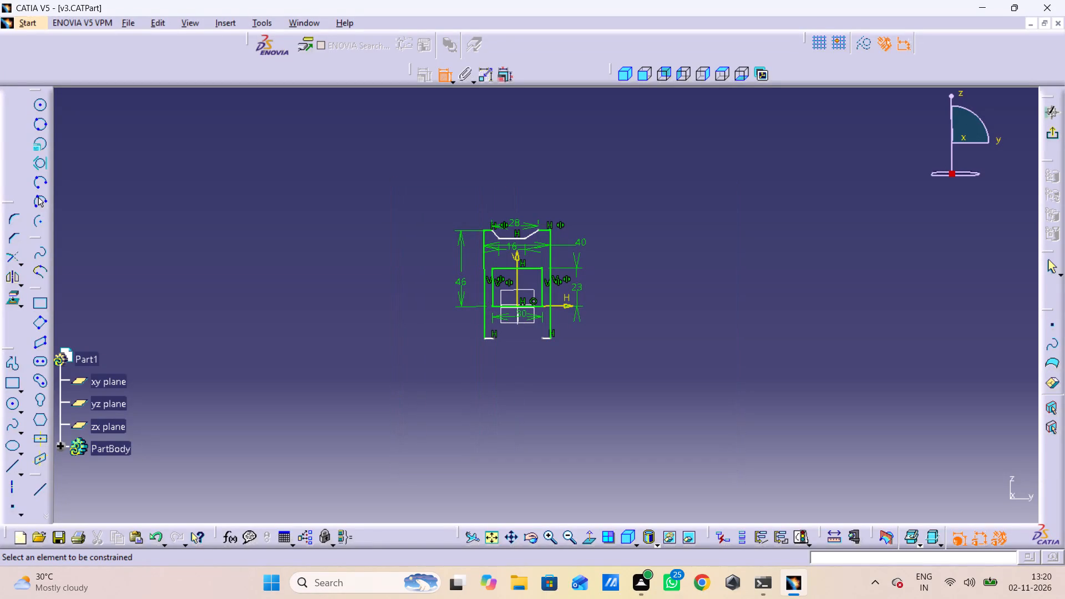
# Dimension the length of the sloped edge on the right side of the recess at the top of the profile.
pyautogui.moveTo(603, 210); pyautogui.dragTo(443, 423)
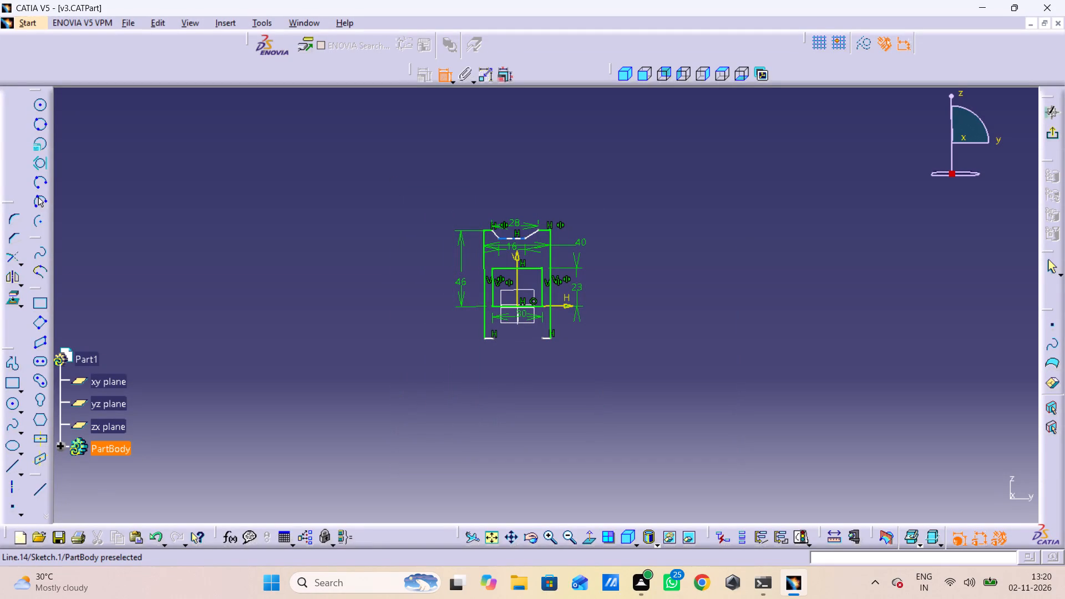
pyautogui.click(527, 233)
pyautogui.click(557, 199)
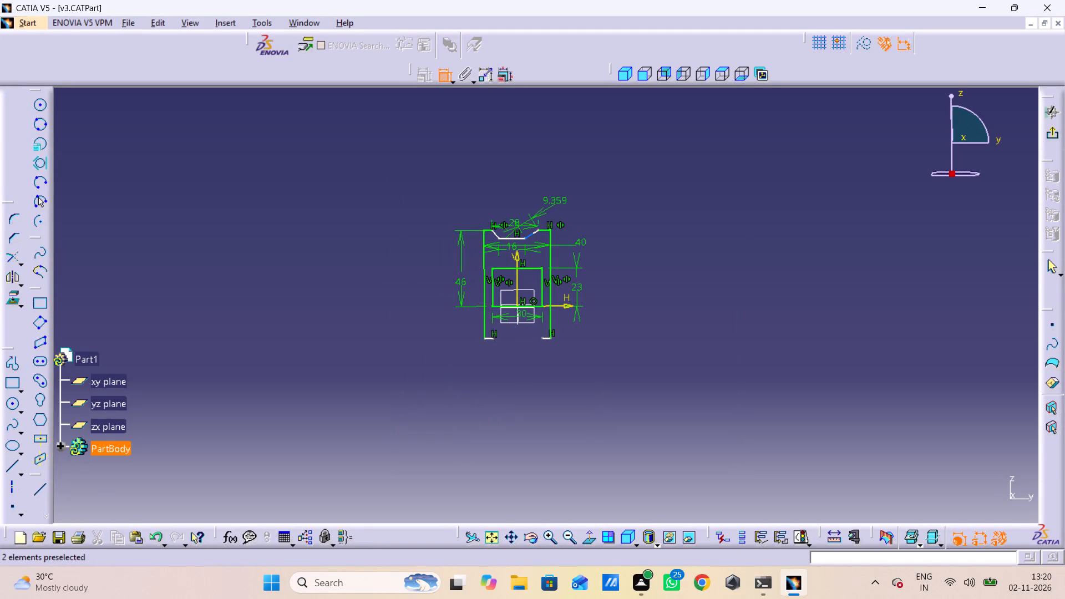
pyautogui.click(444, 72)
# Try to delete the entire block profile sketch, including all its lines, dimensions and geometric constraints.
pyautogui.moveTo(741, 141); pyautogui.dragTo(355, 433)
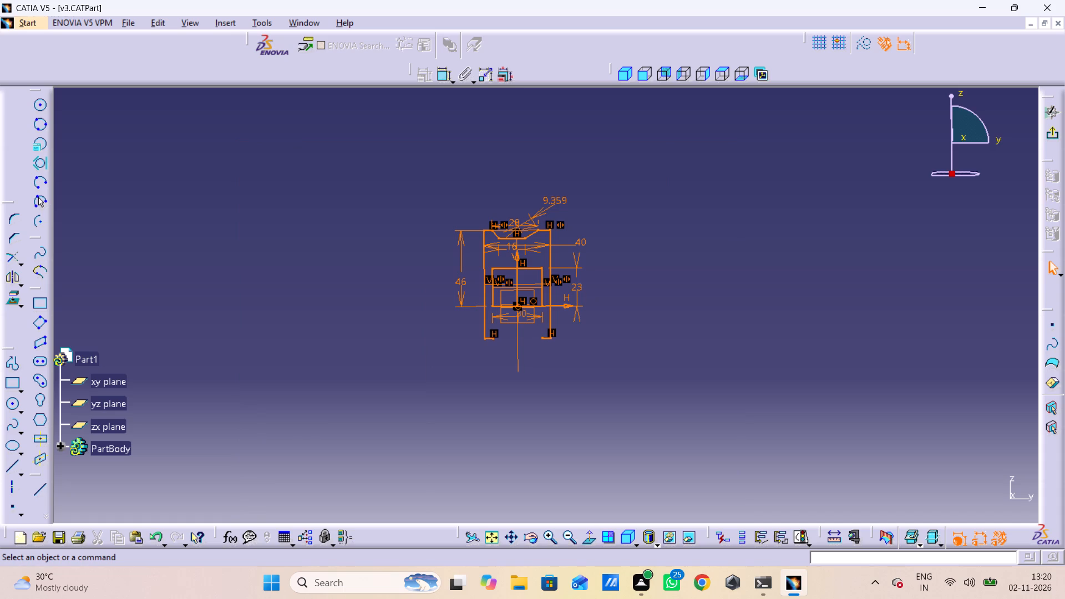
pyautogui.press('Delete')
pyautogui.press('Delete')
pyautogui.press('Delete')
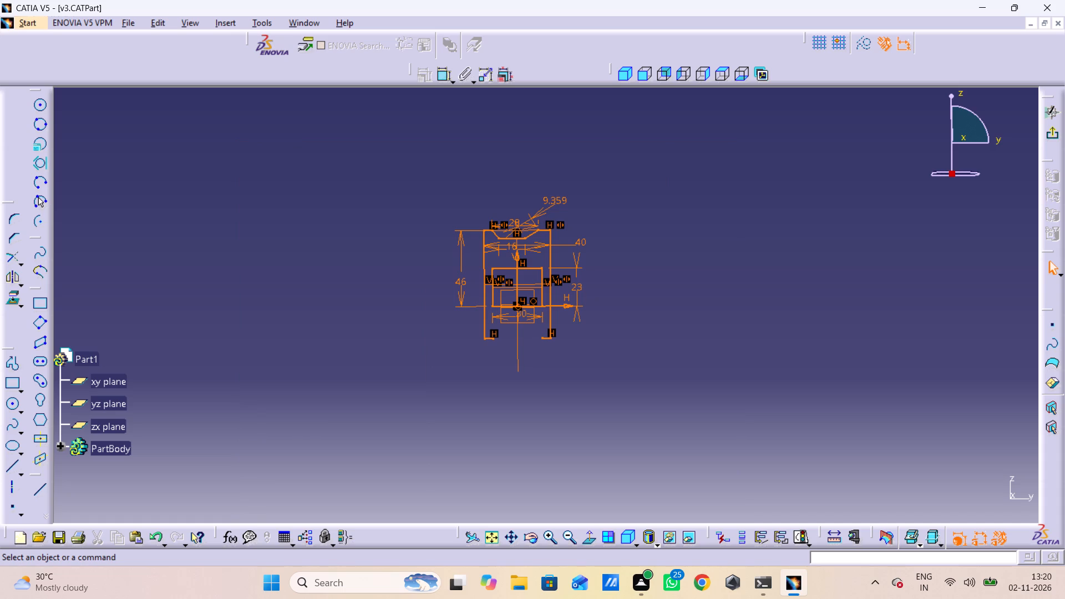
pyautogui.press('Delete')
pyautogui.rightClick(719, 368)
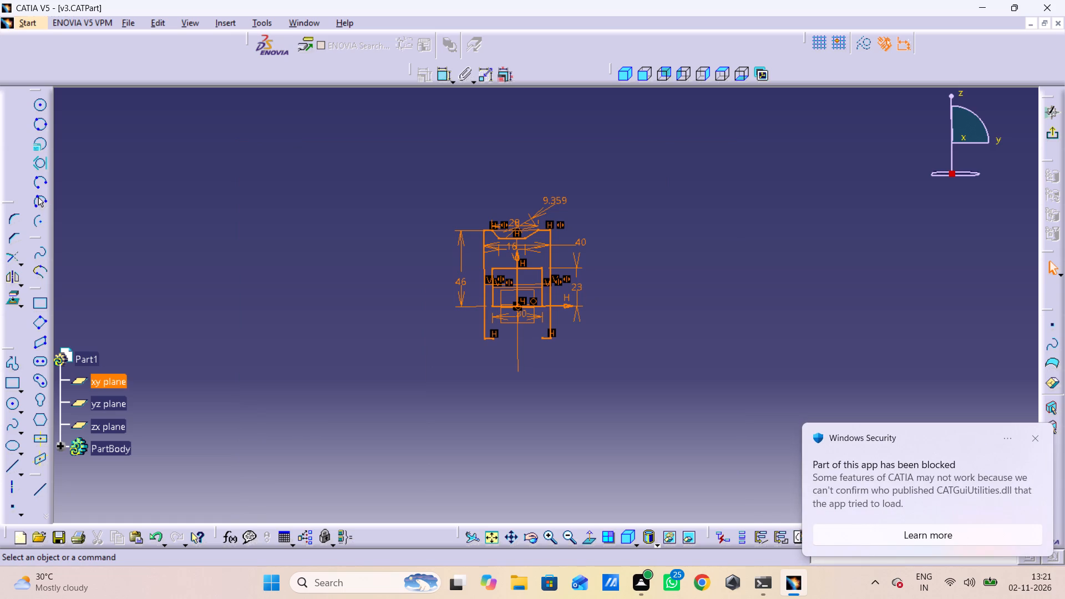
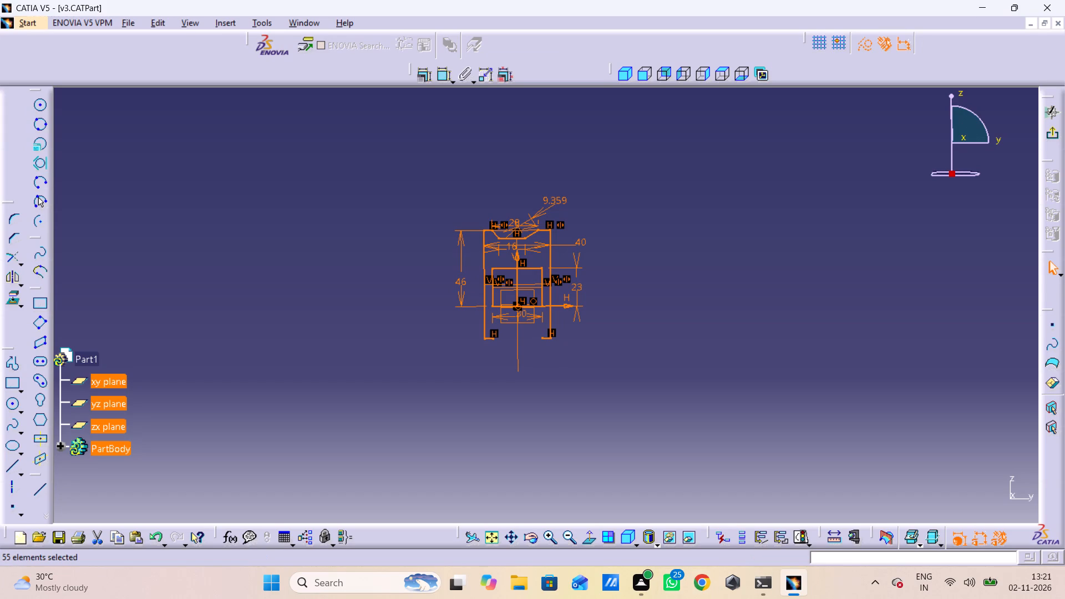
# Delete the whole selected block profile from the yz plane sketch, including its recess, opening, dimensions and constraints.
pyautogui.press('Delete')
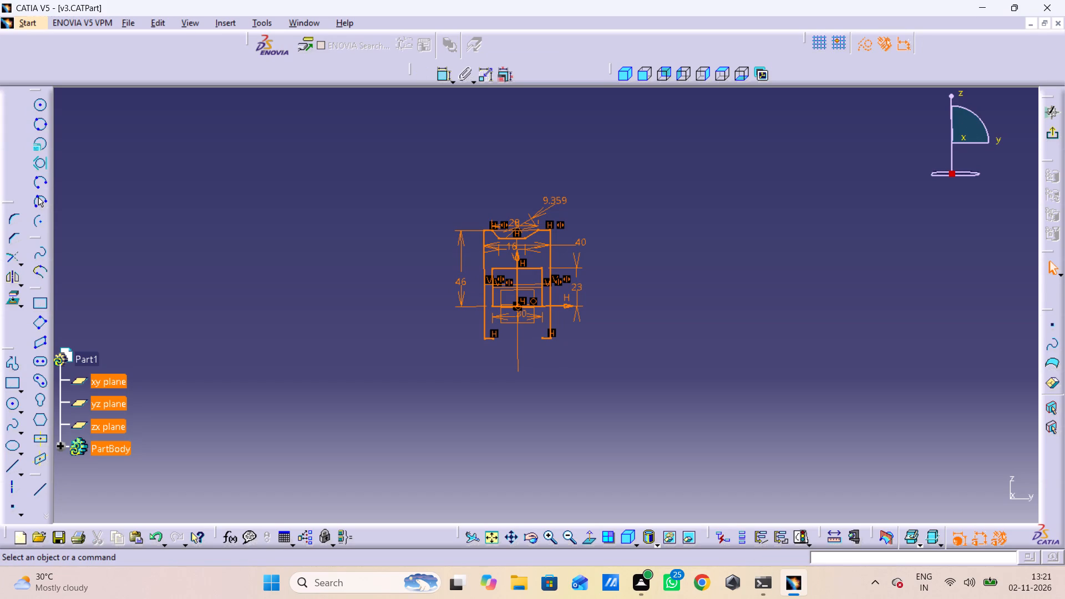
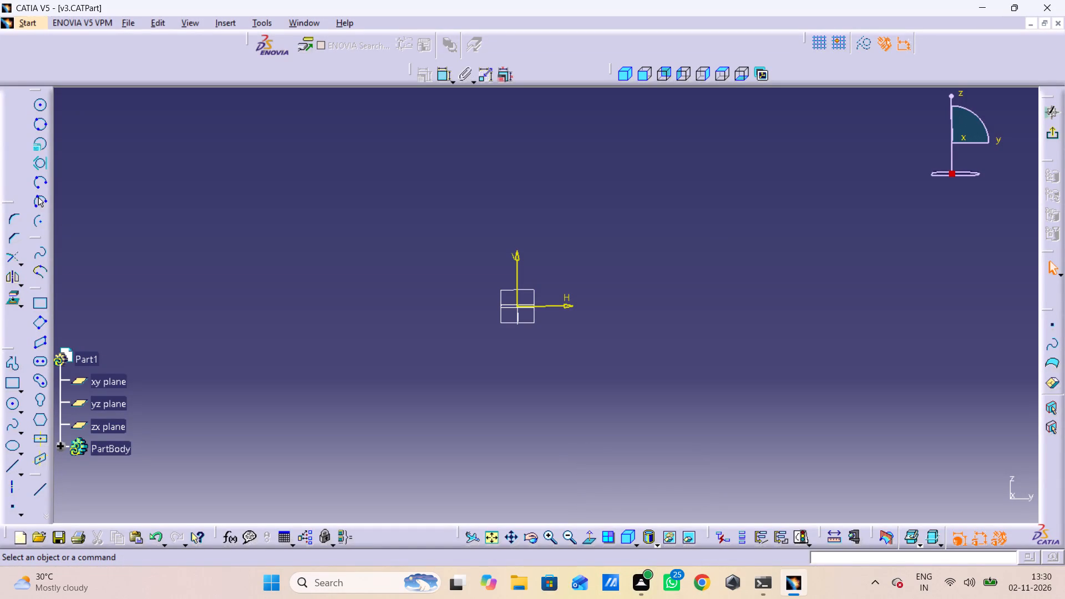
# Start a profile at the origin with a vertical line about 70 mm up, a horizontal about 201 mm, and a vertical back to the H axis.
pyautogui.scroll(-1, 353, 544)
pyautogui.scroll(-2, 524, 271)
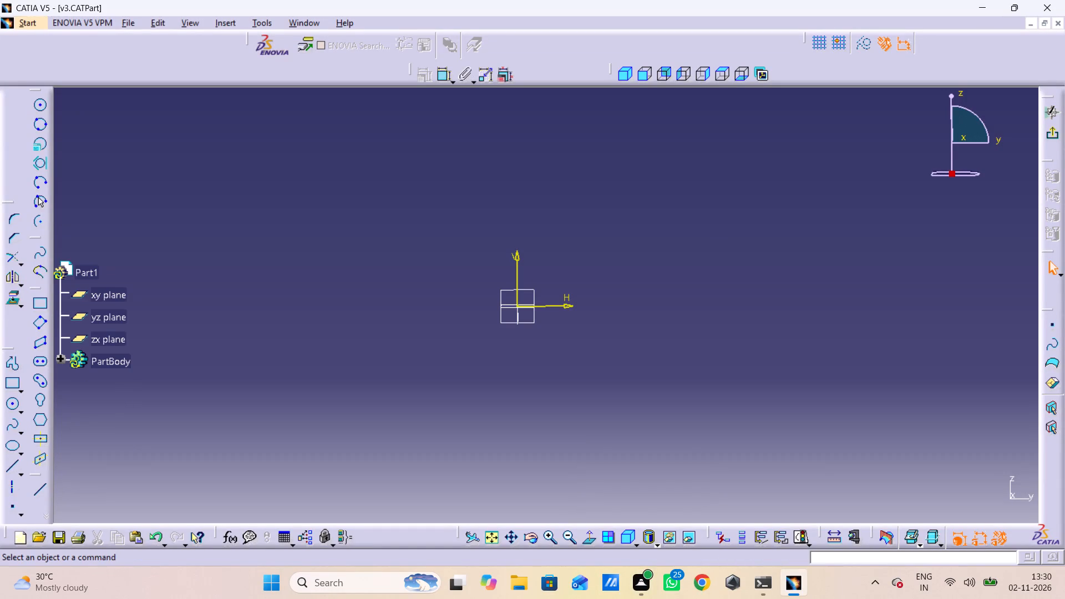
pyautogui.scroll(-1, 606, 532)
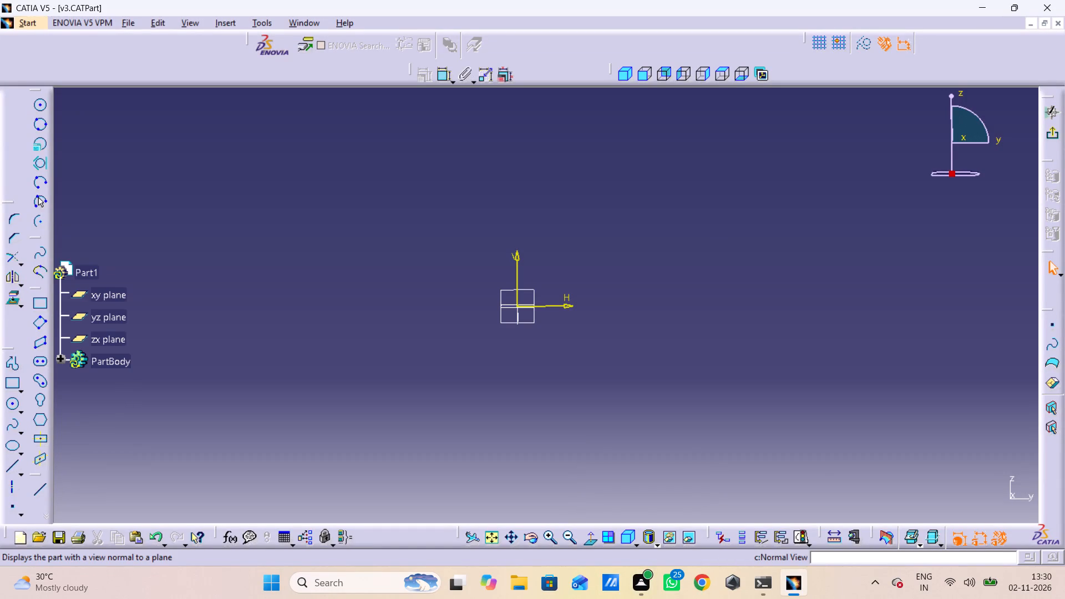
pyautogui.click(589, 536)
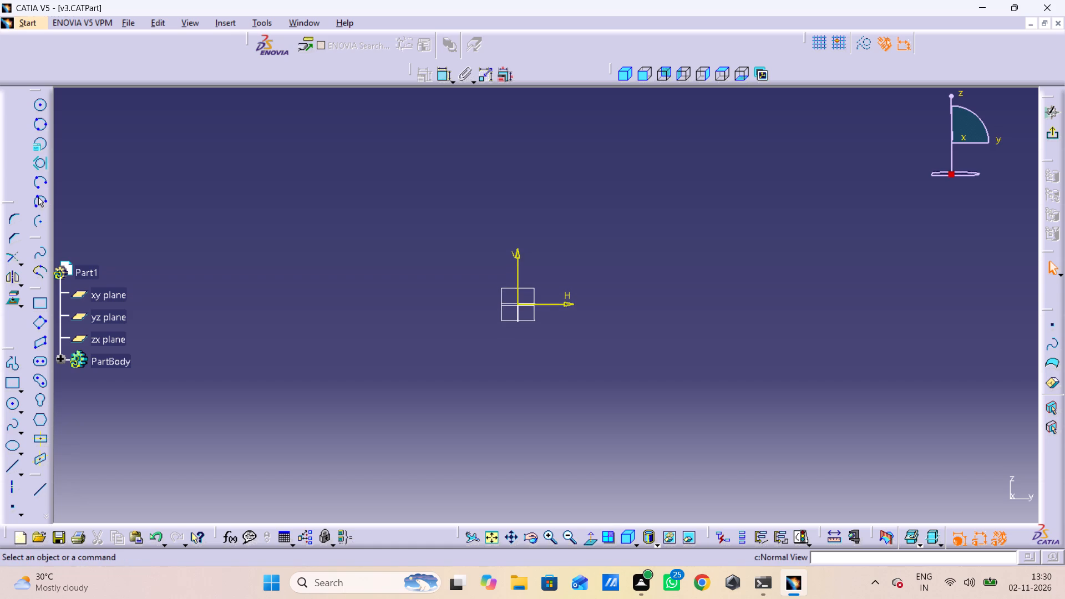
pyautogui.scroll(1, 617, 360)
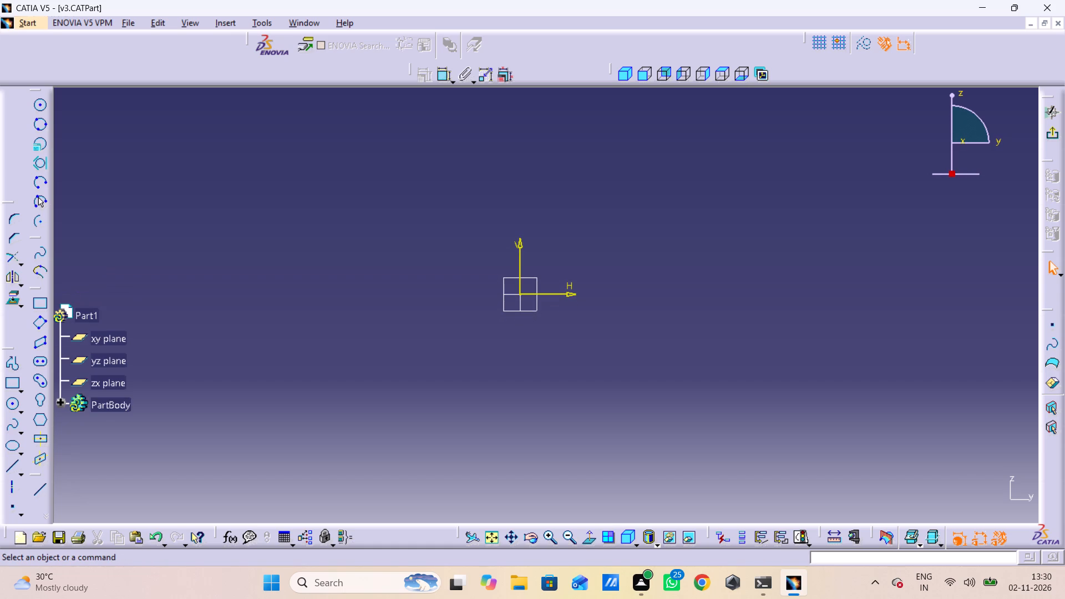
pyautogui.moveTo(634, 395); pyautogui.dragTo(694, 453, button='middle')
pyautogui.click(1064, 598)
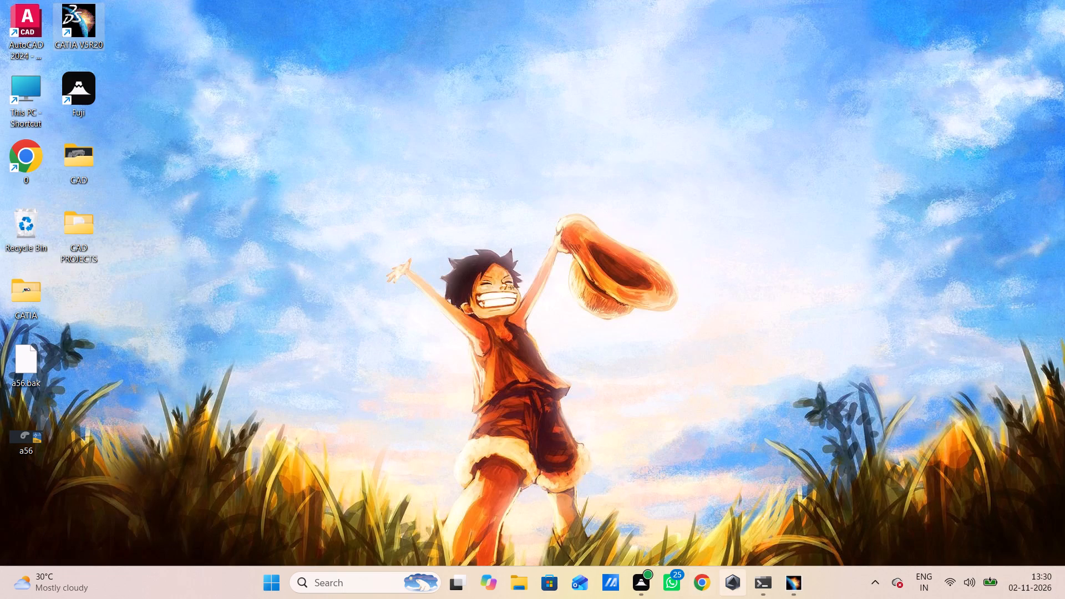
pyautogui.click(788, 584)
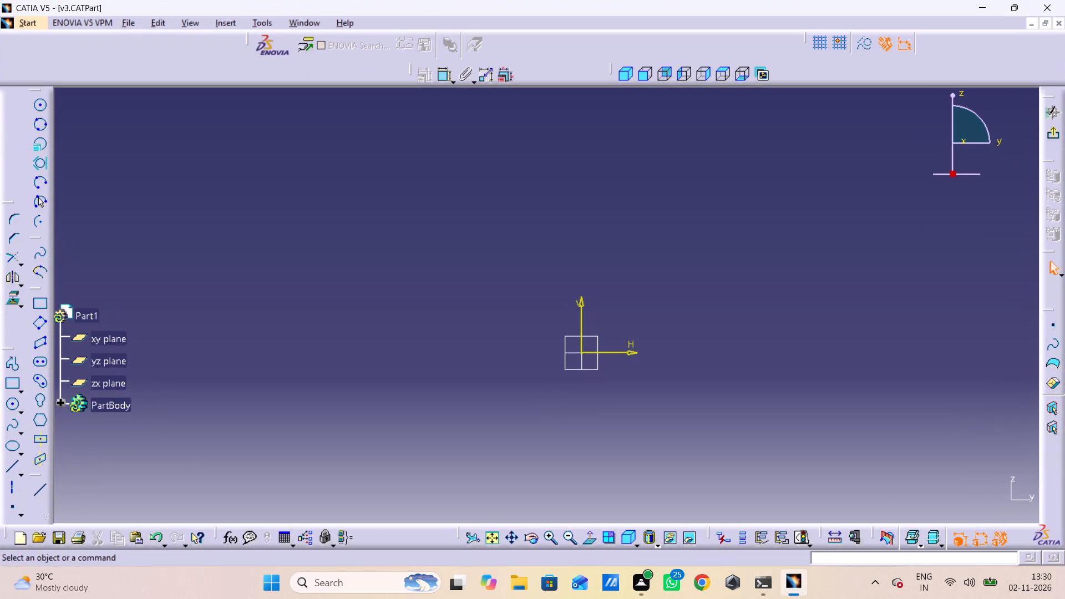
pyautogui.click(7, 368)
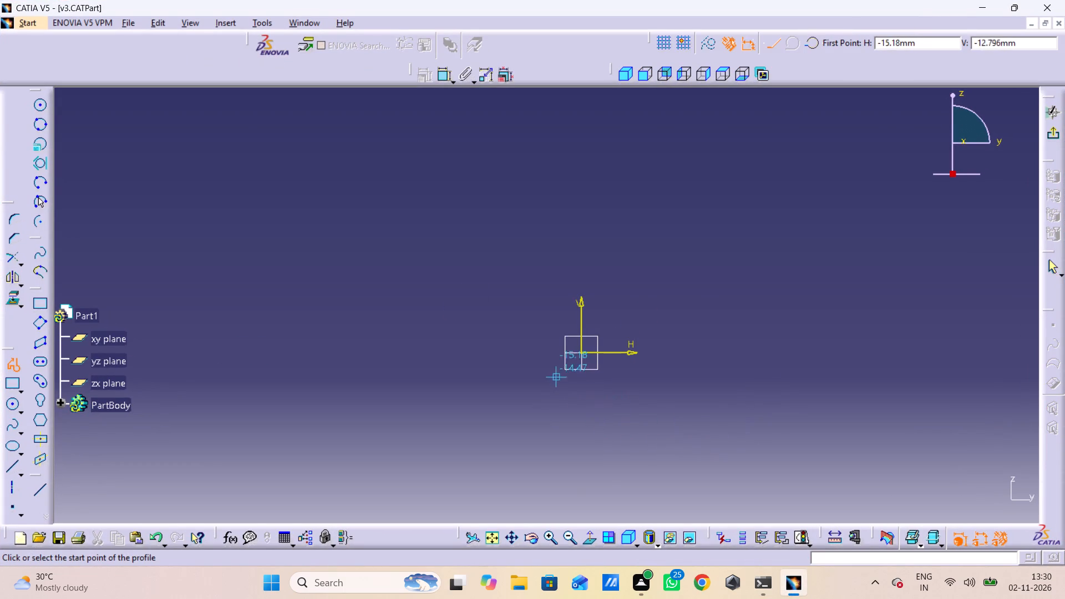
pyautogui.click(581, 352)
pyautogui.click(584, 235)
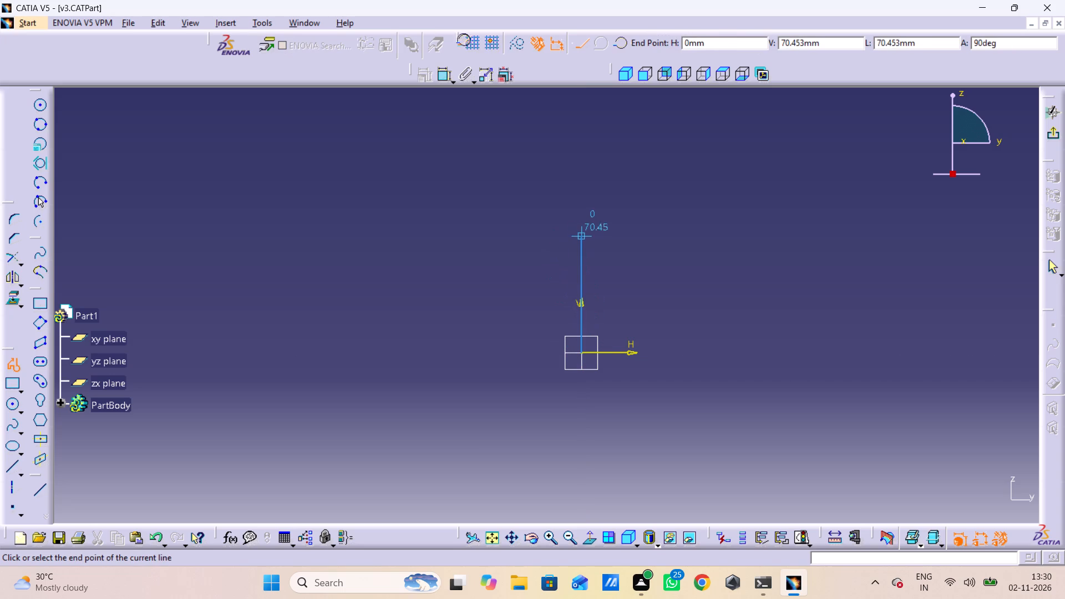
pyautogui.click(914, 238)
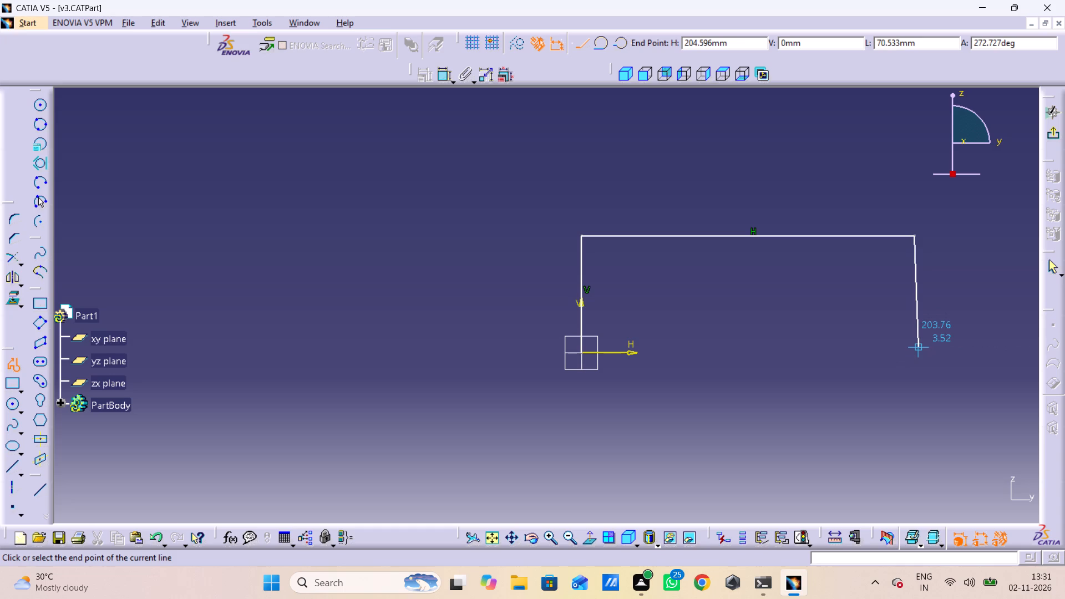
pyautogui.click(915, 349)
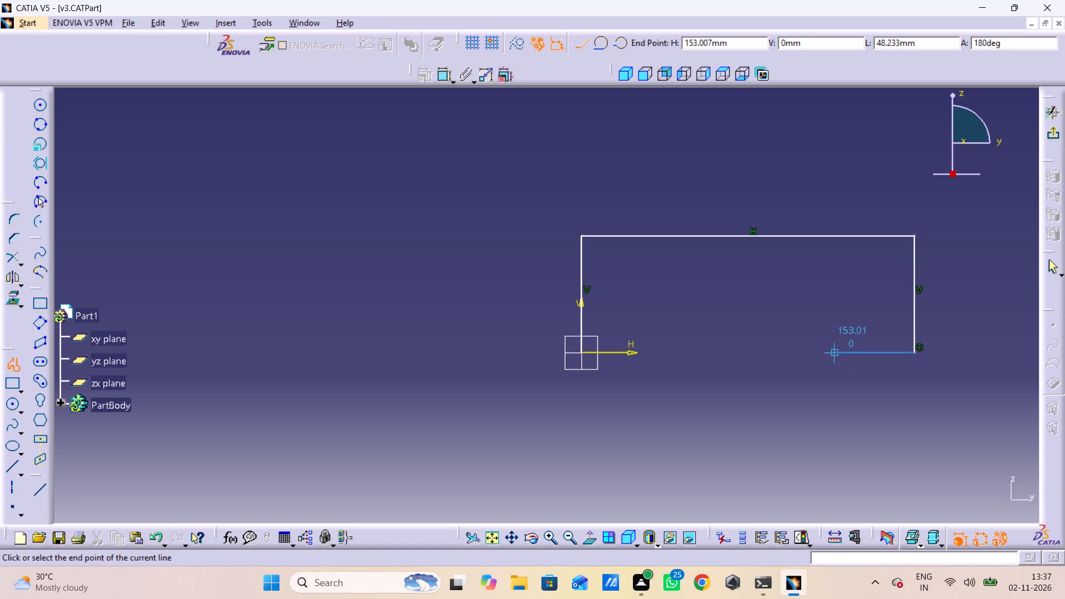
# Continue the profile with a short slanted line, a downward tangent arc, a horizontal line, and a vertical about 51 mm up to the H axis.
pyautogui.moveTo(854, 346); pyautogui.dragTo(875, 341)
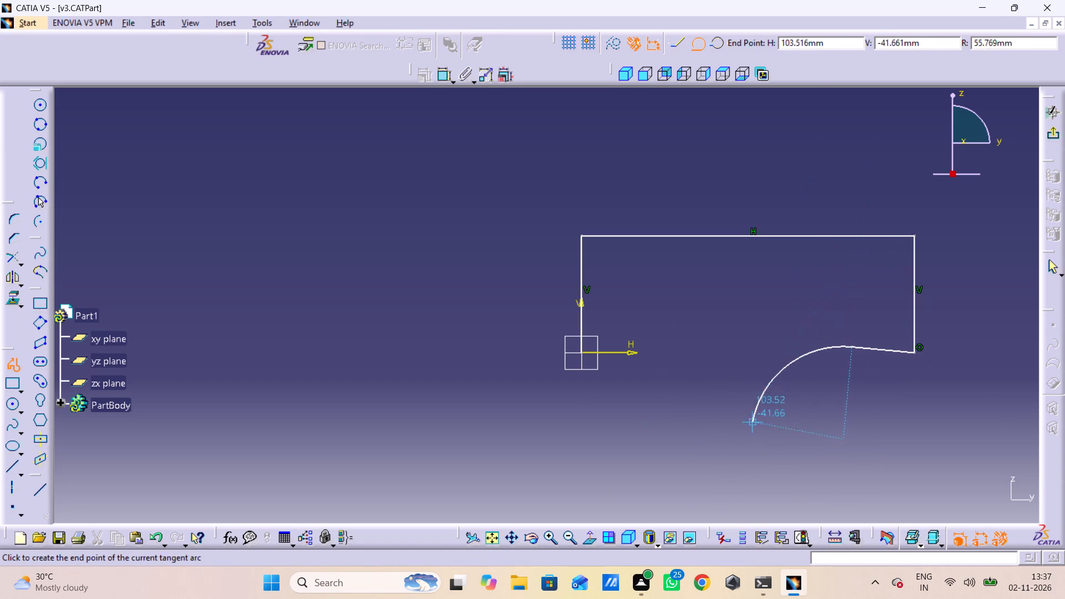
pyautogui.click(802, 437)
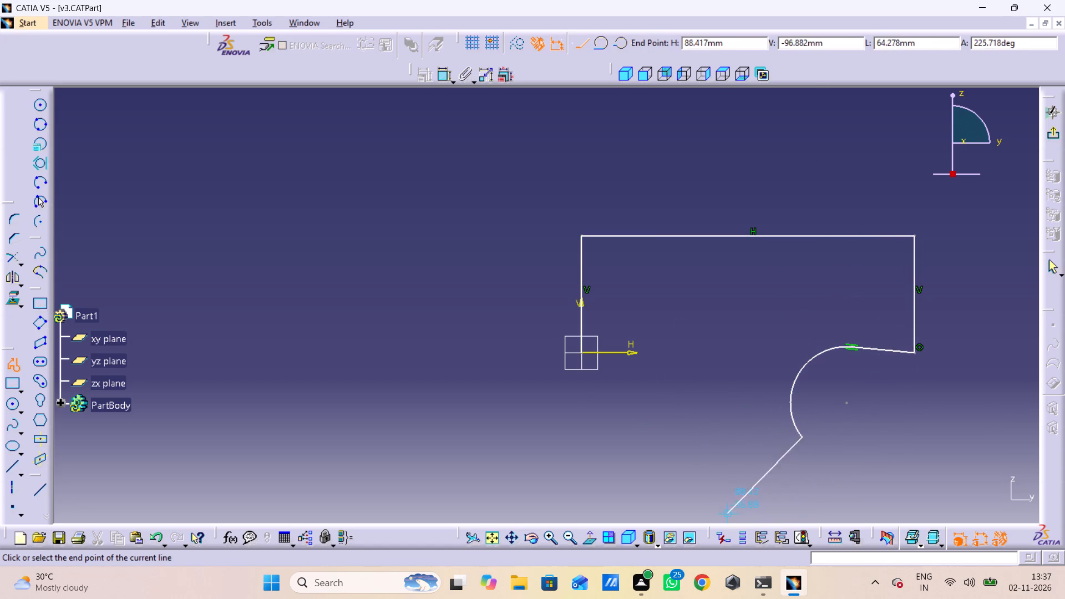
pyautogui.click(695, 436)
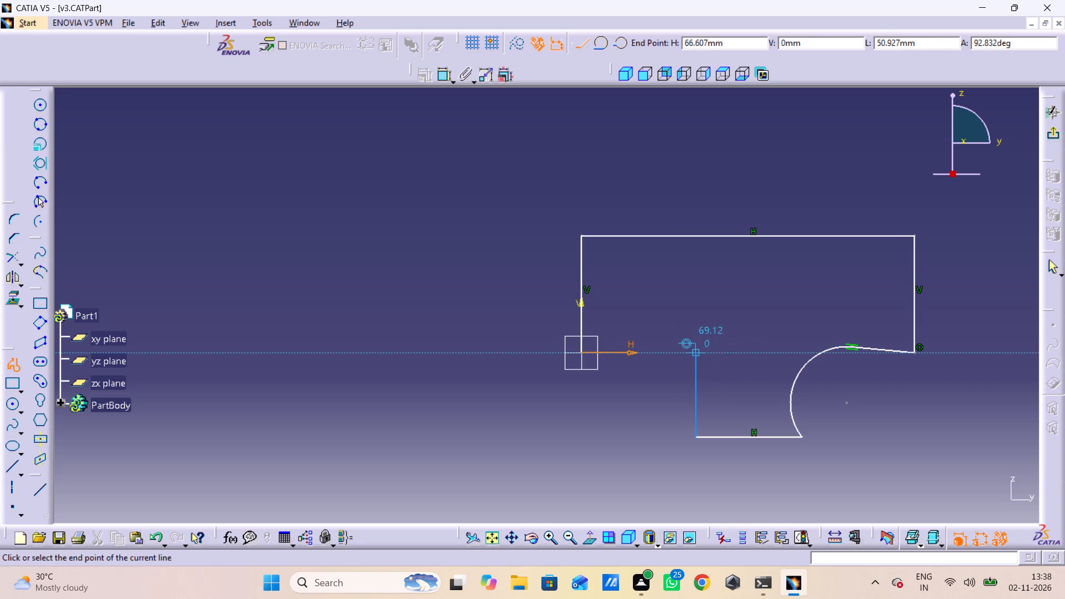
pyautogui.click(697, 352)
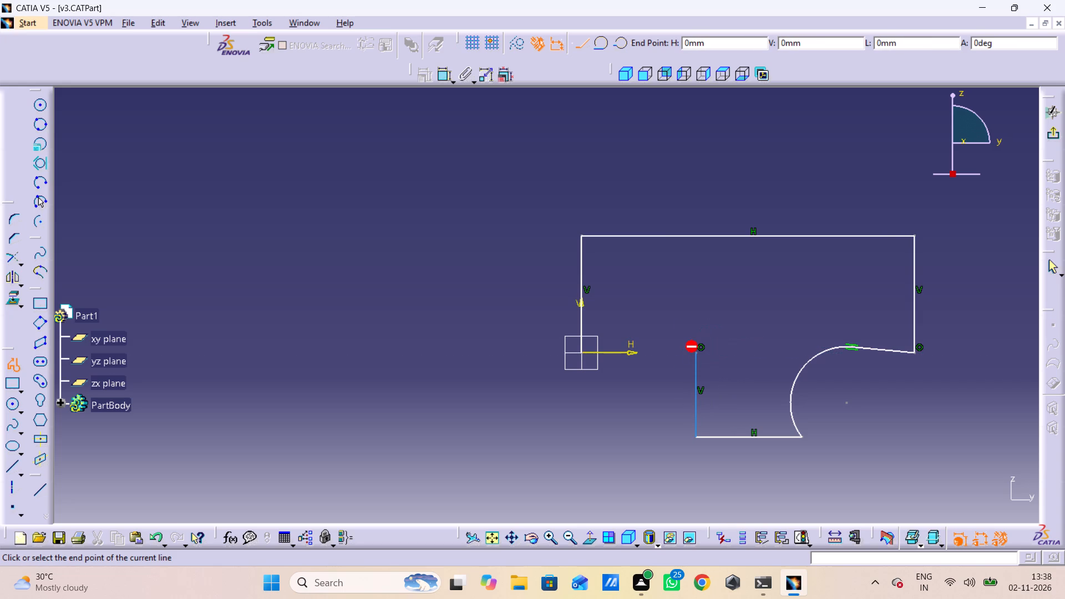
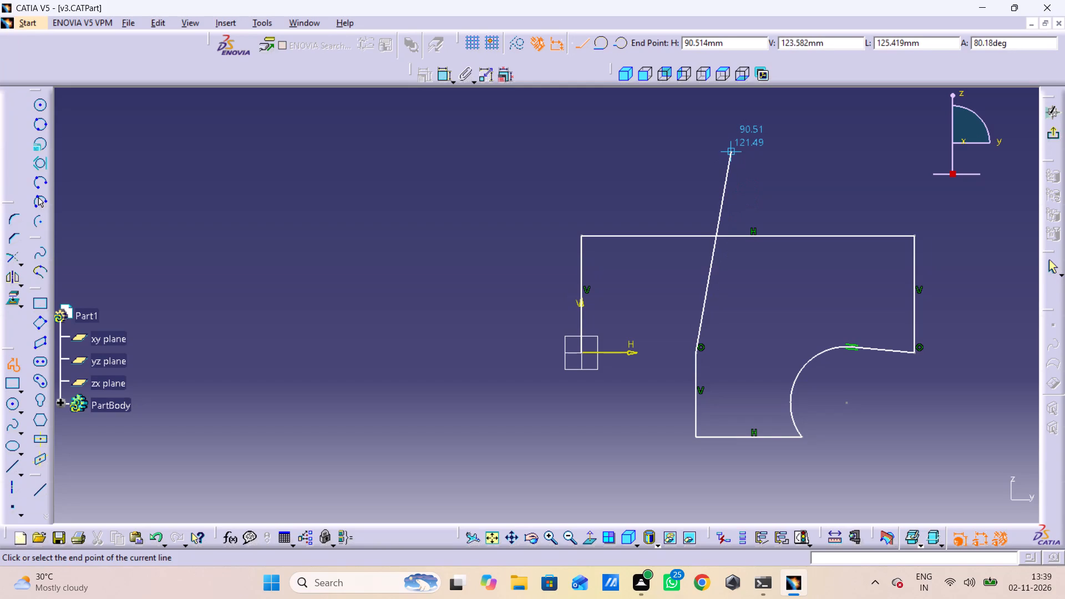
# Continue the profile with a short near-horizontal line, a vertical about 59 mm down, and a long horizontal past the V axis leading into a tangent arc.
pyautogui.click(670, 353)
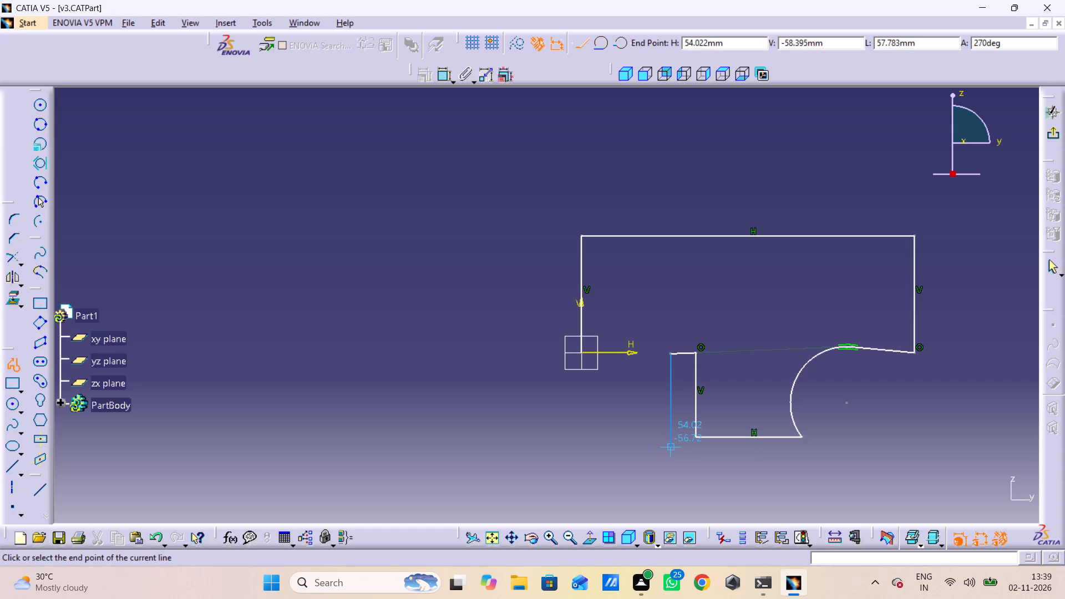
pyautogui.click(666, 451)
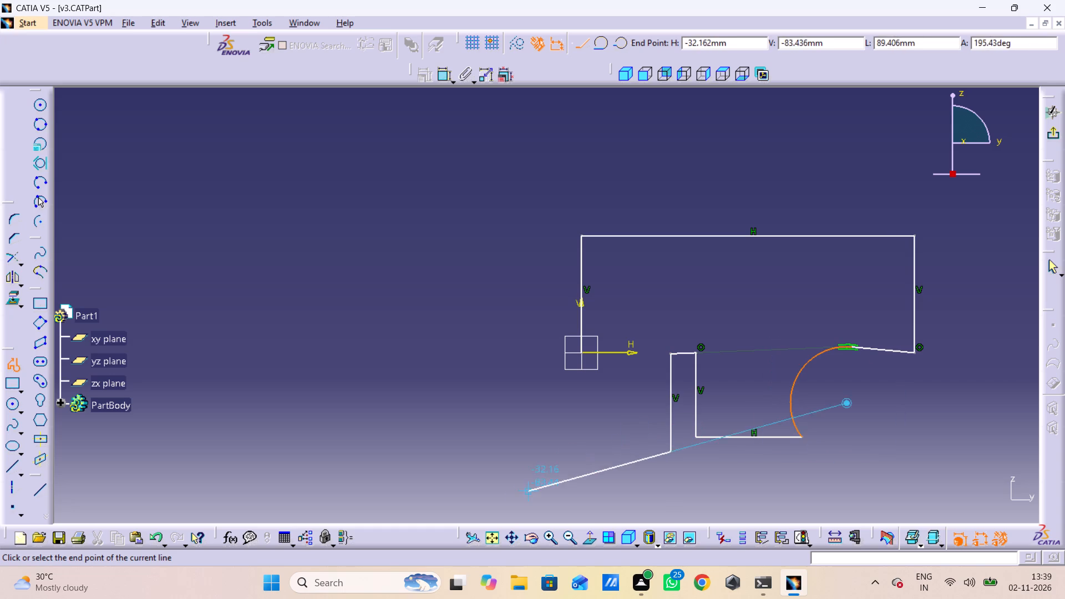
pyautogui.moveTo(477, 451); pyautogui.dragTo(483, 466)
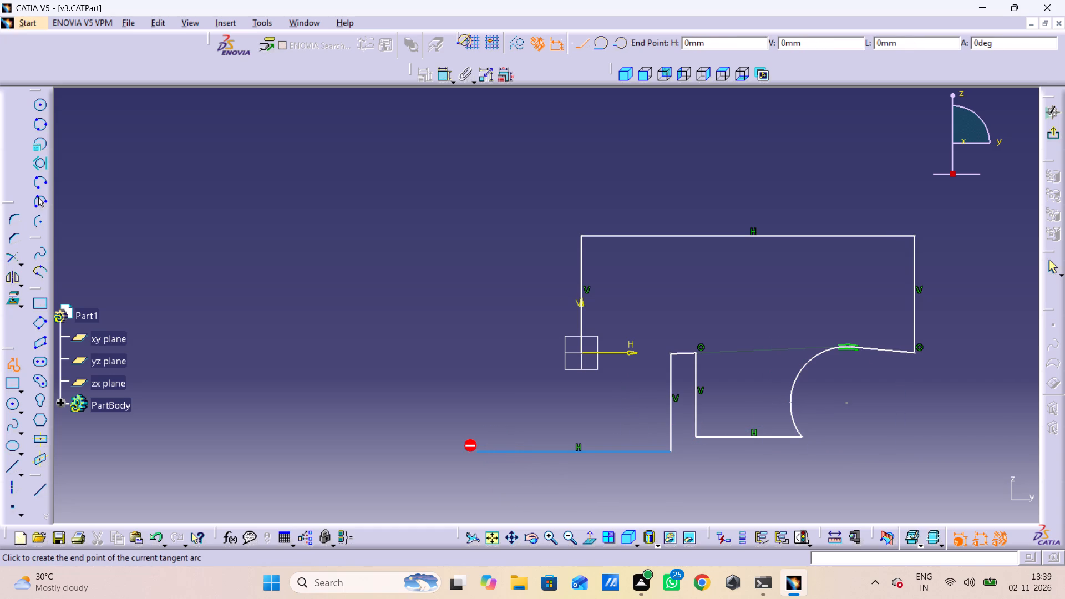
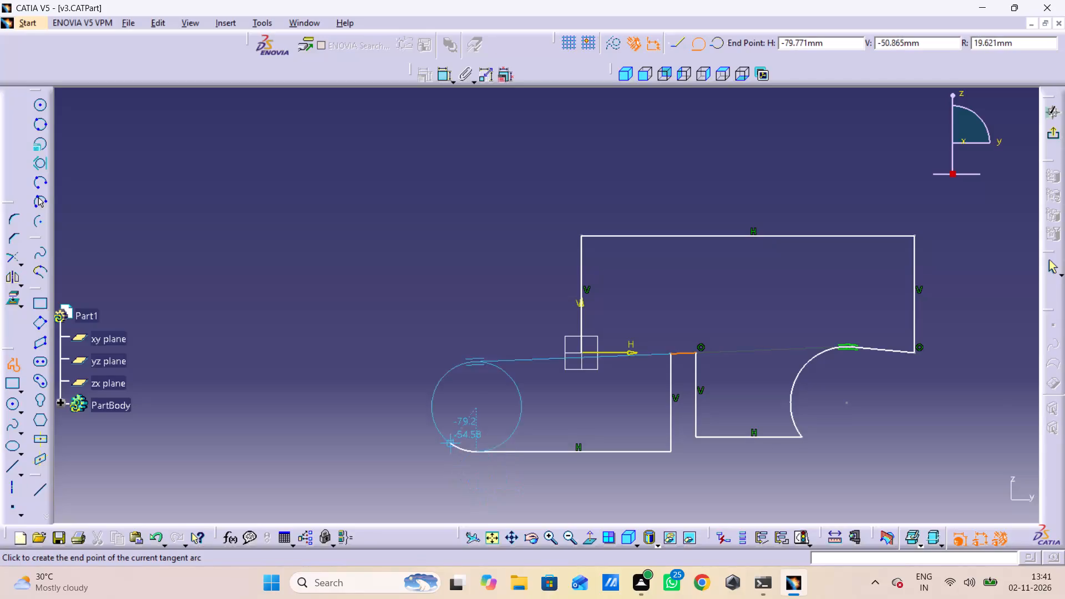
# Finish the tangent arc at the far end of the lower horizontal line, curving it up and back toward the H axis.
pyautogui.click(449, 396)
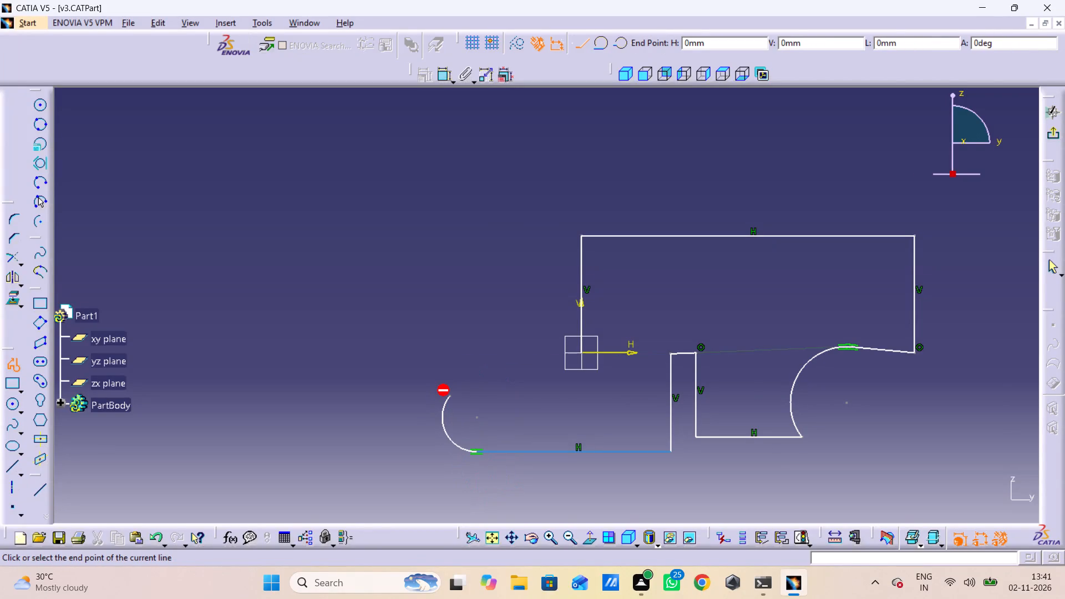
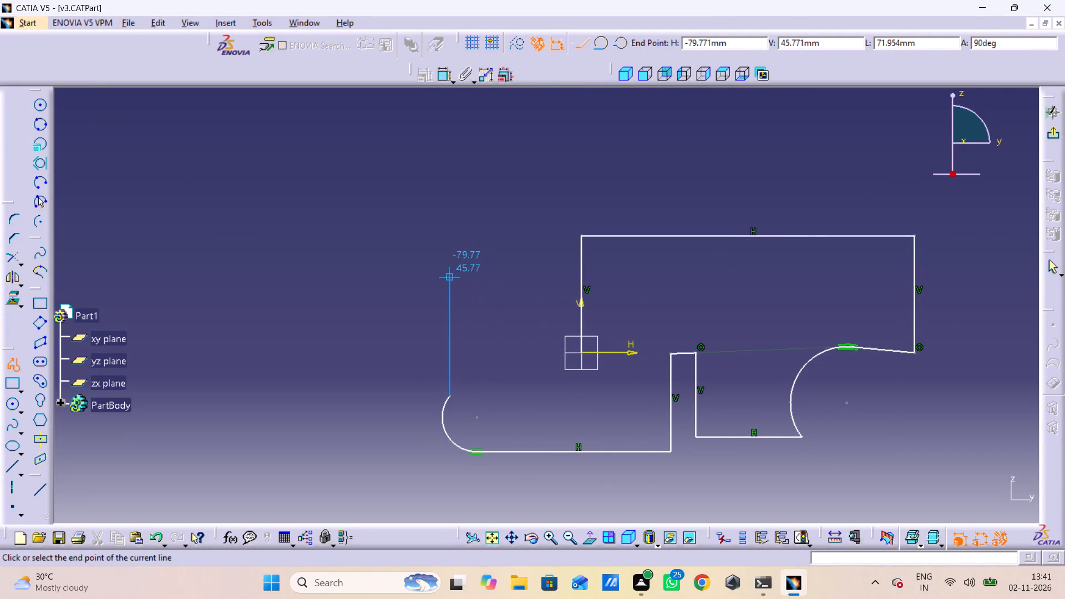
# Undo the entire line-and-arc profile back to an empty sketch.
pyautogui.hotkey('ctrl', 'z')
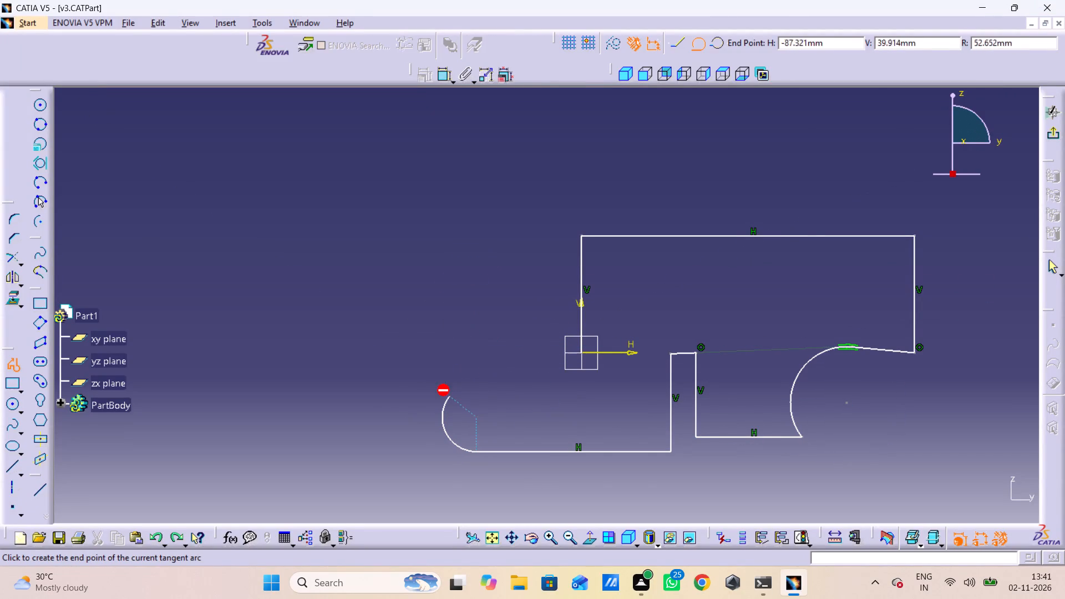
pyautogui.hotkey('ctrl', 'z')
pyautogui.hotkey('ctrl', 'z')
pyautogui.hotkey('ctrl', 'z')
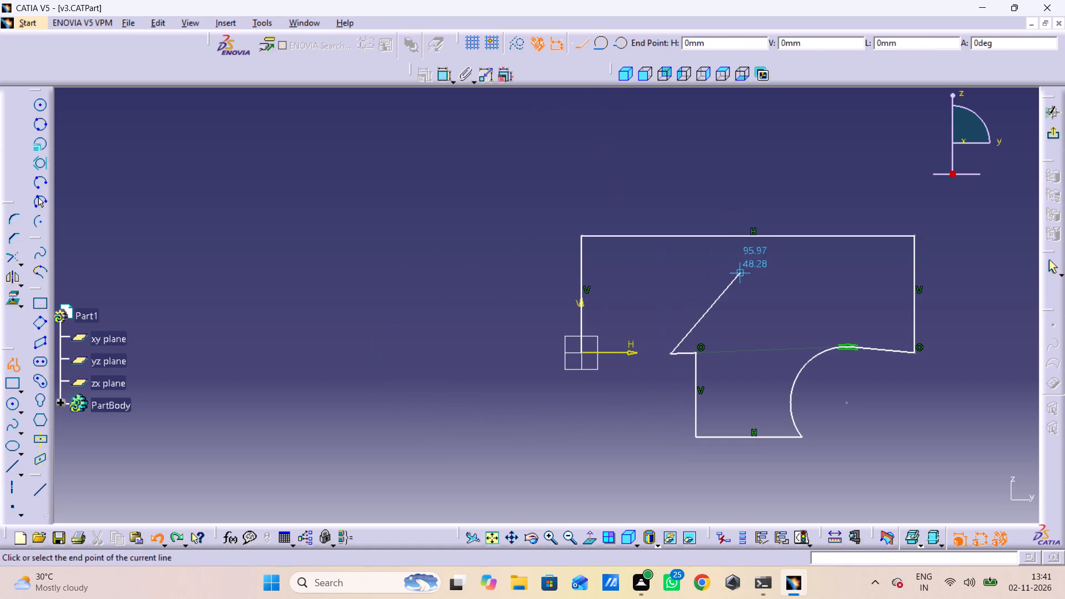
pyautogui.hotkey('ctrl', 'z')
pyautogui.hotkey('ctrl', 'z')
pyautogui.hotkey('ctrl', 'z')
pyautogui.hotkey('ctrl', 'z')
pyautogui.hotkey('ctrl', 'z')
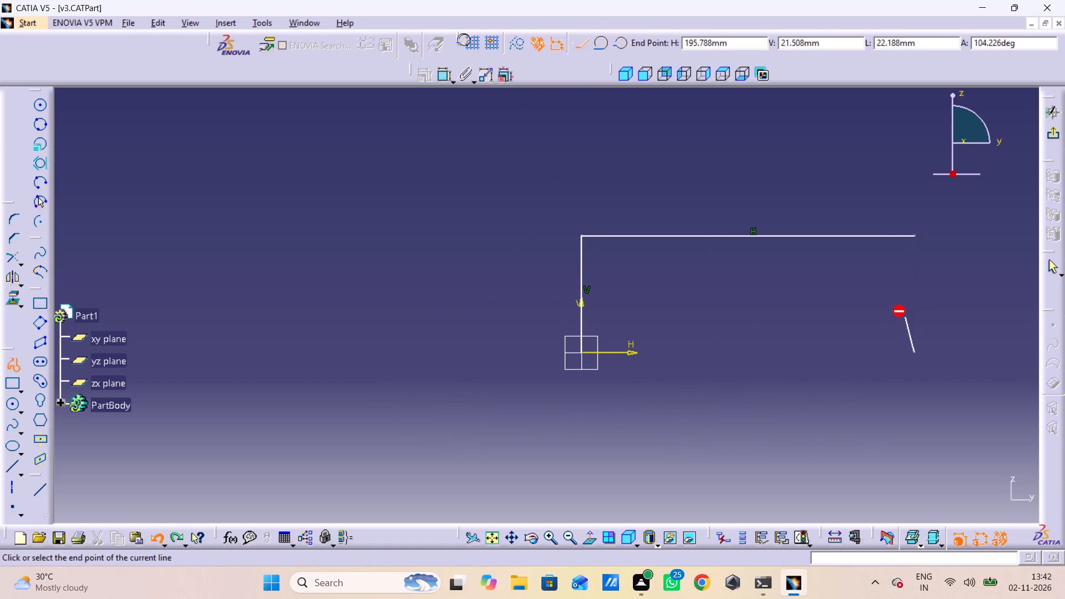
pyautogui.hotkey('ctrl', 'z')
pyautogui.hotkey('ctrl', 'z')
pyautogui.hotkey('ctrl', 'z')
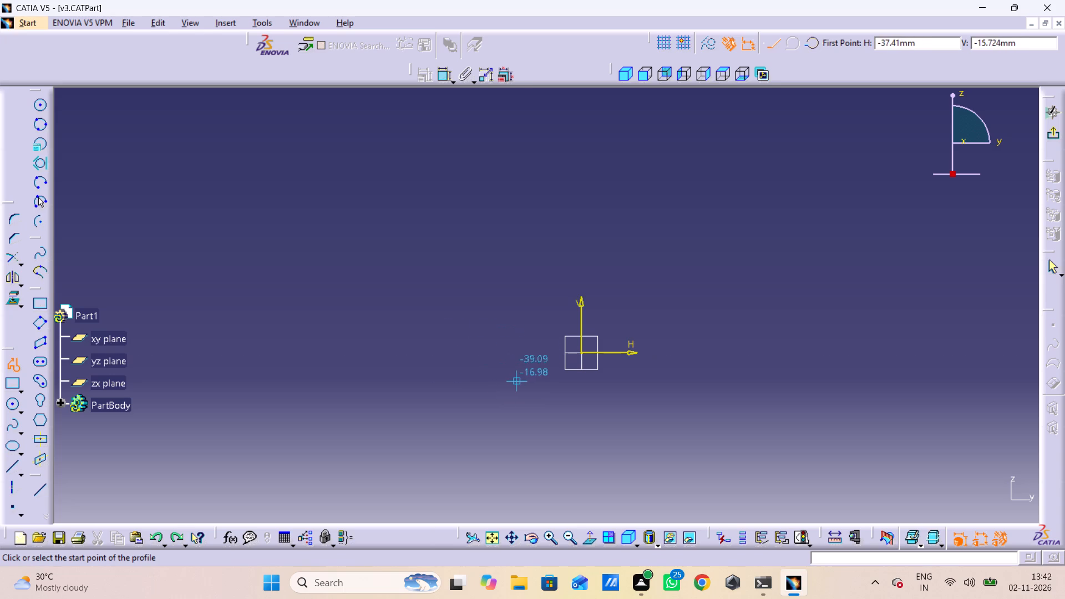
# Draw a closed rectangular profile about 65 mm wide and 35 mm high, spanning the V axis with its base on the H axis.
pyautogui.click(537, 349)
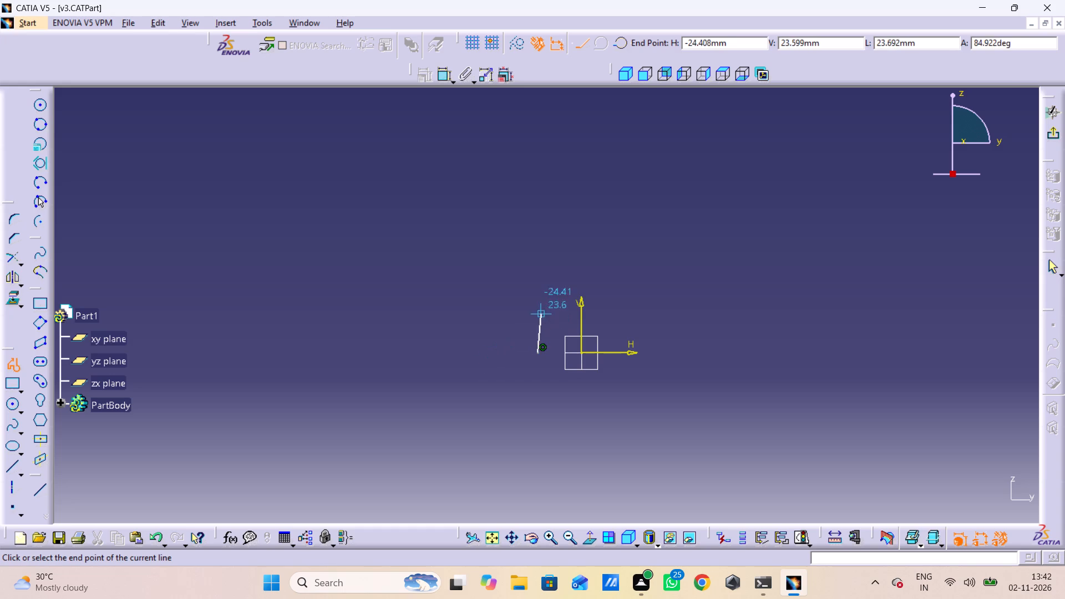
pyautogui.click(539, 295)
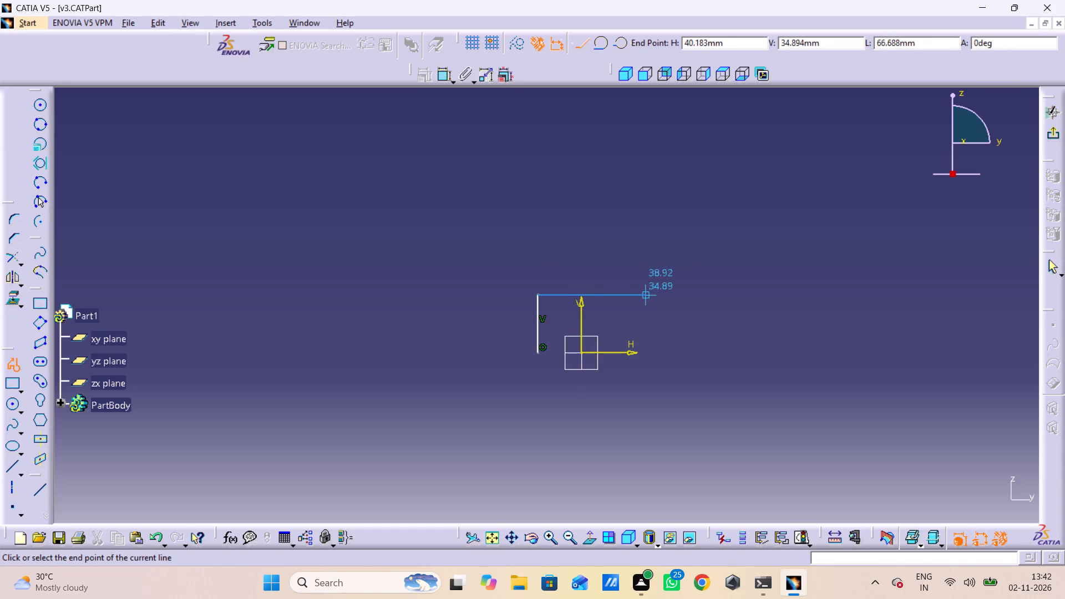
pyautogui.click(645, 298)
pyautogui.click(647, 381)
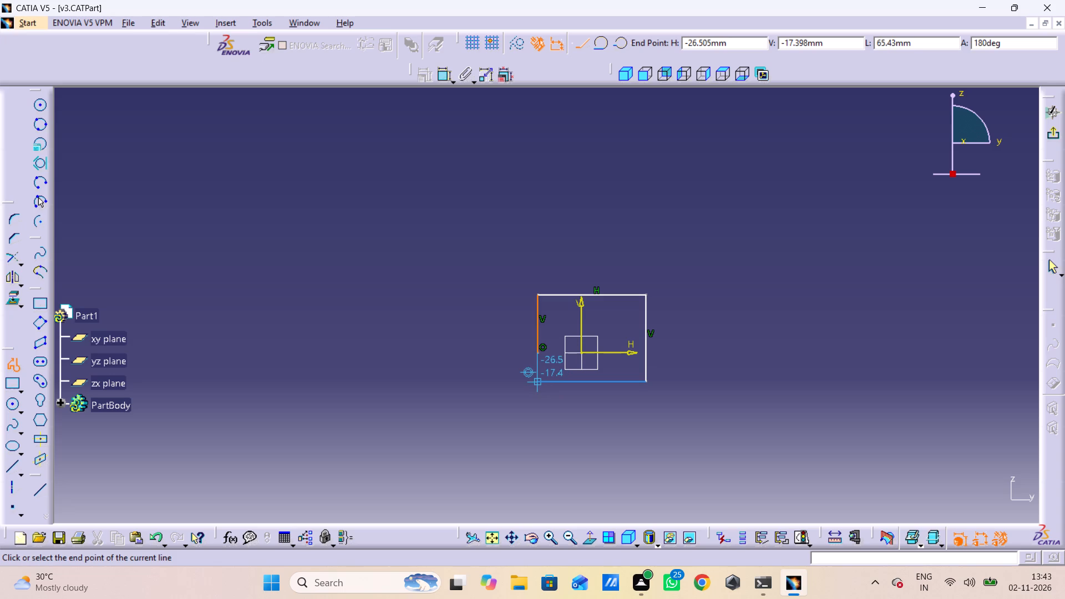
pyautogui.hotkey('ctrl', 'z')
pyautogui.hotkey('ctrl', 'z')
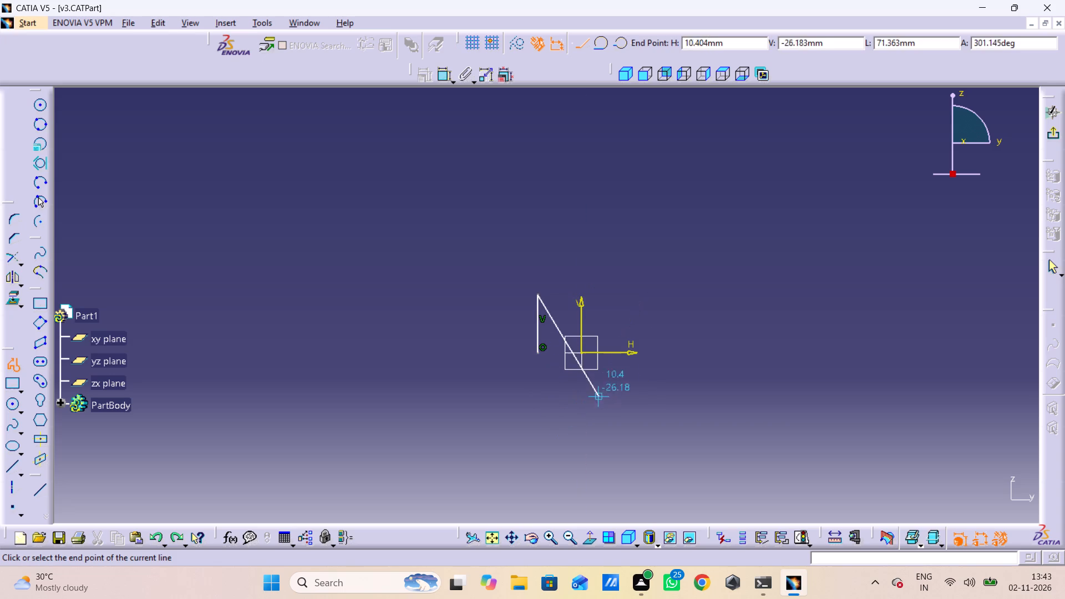
pyautogui.click(644, 296)
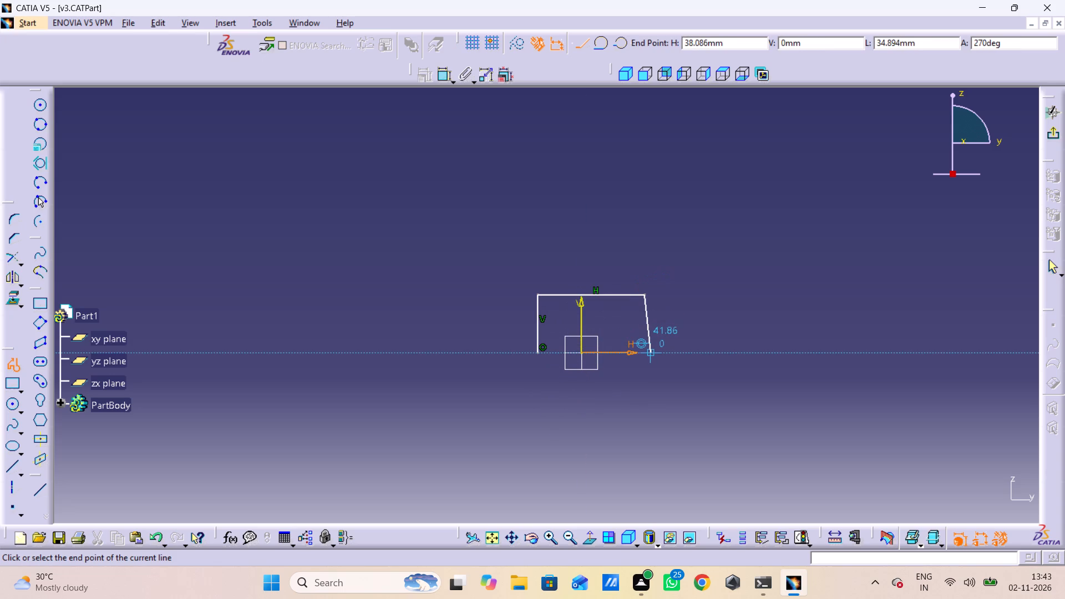
pyautogui.click(647, 354)
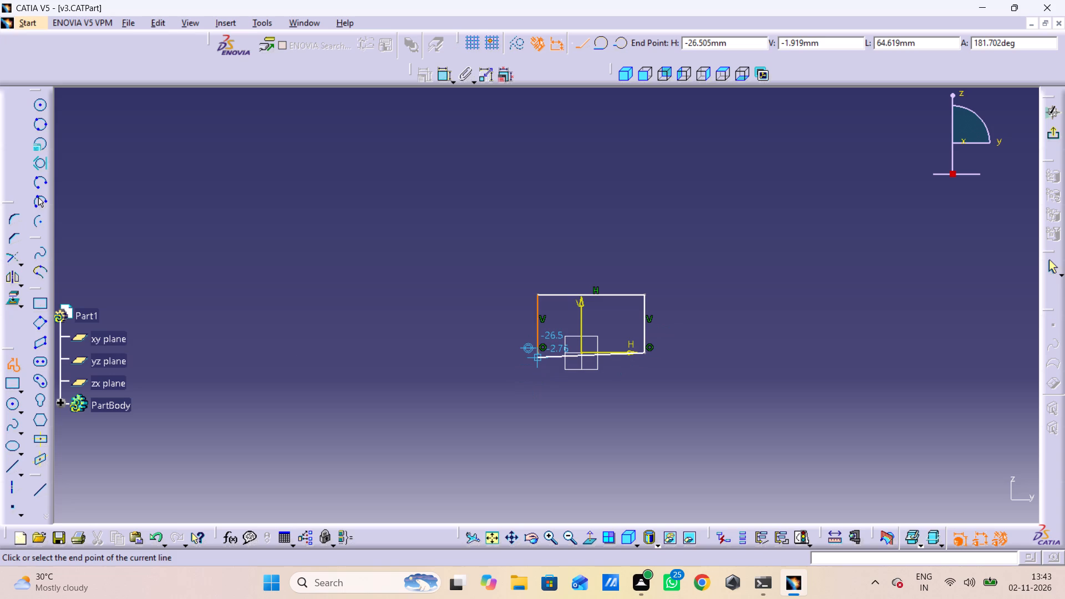
pyautogui.click(538, 354)
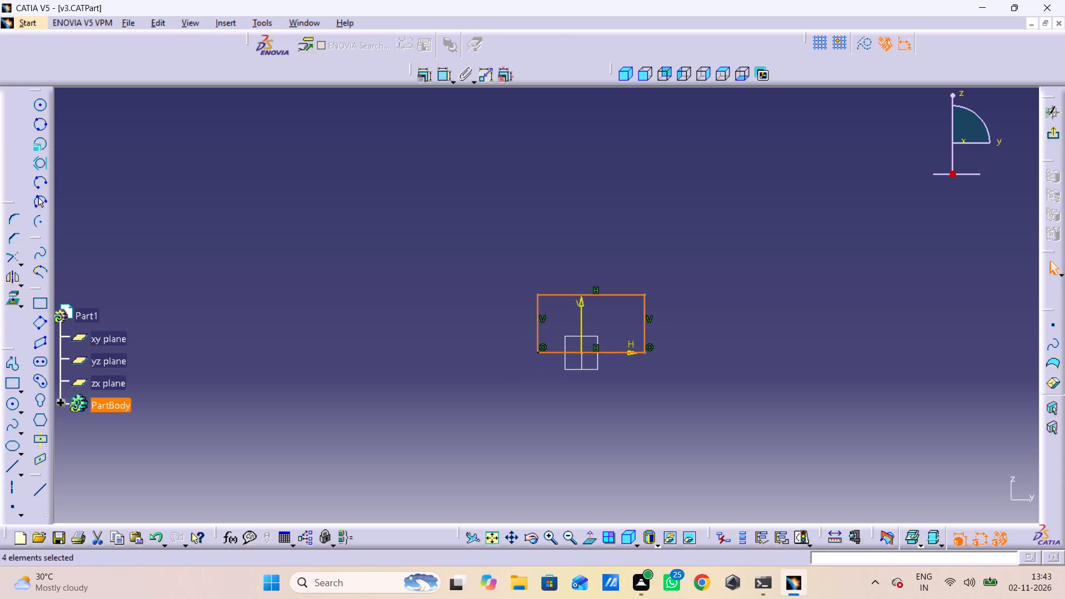
pyautogui.moveTo(709, 304); pyautogui.dragTo(701, 298)
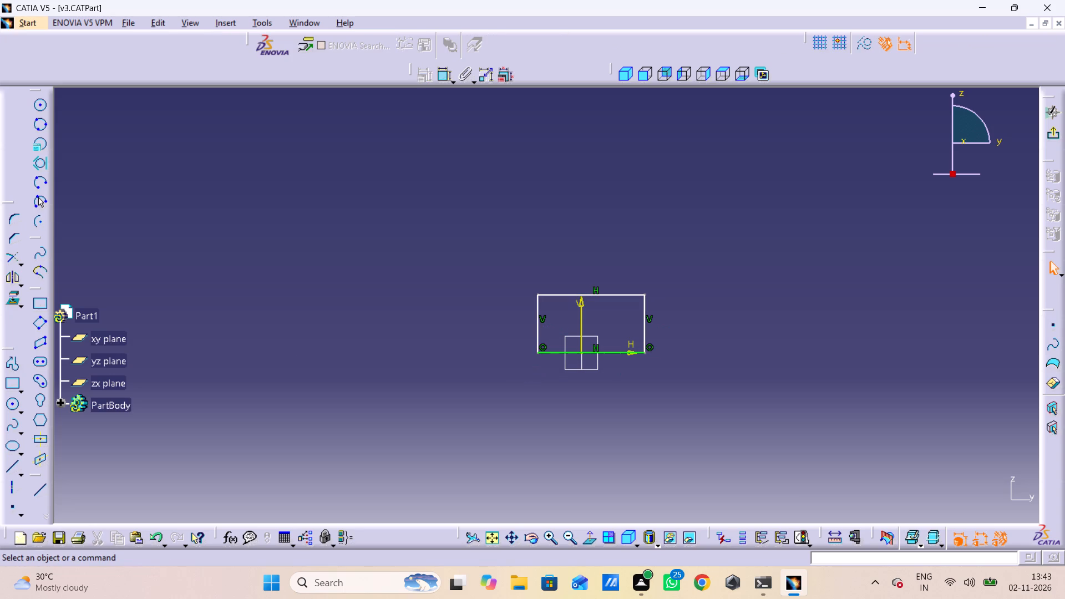
# Dimension the rectangle's vertical side and set its height to 23 mm.
pyautogui.doubleClick(447, 74)
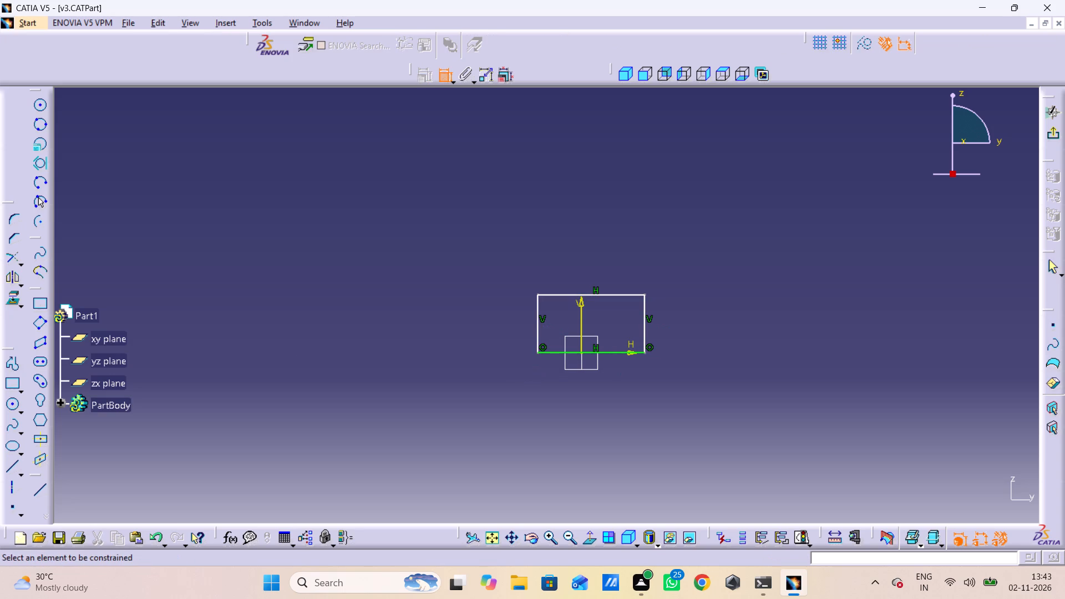
pyautogui.click(641, 320)
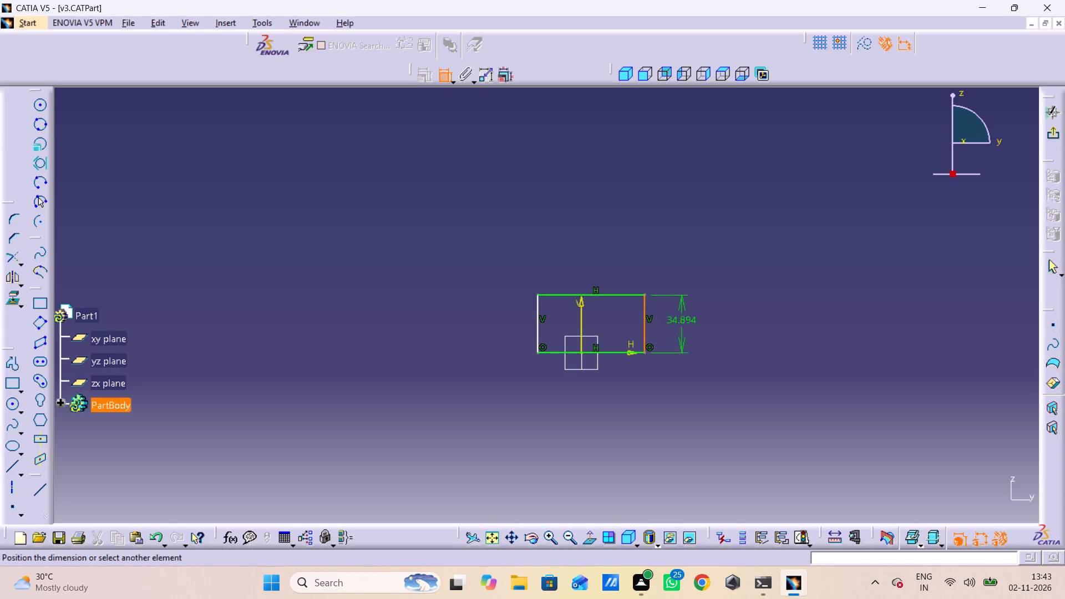
pyautogui.click(692, 324)
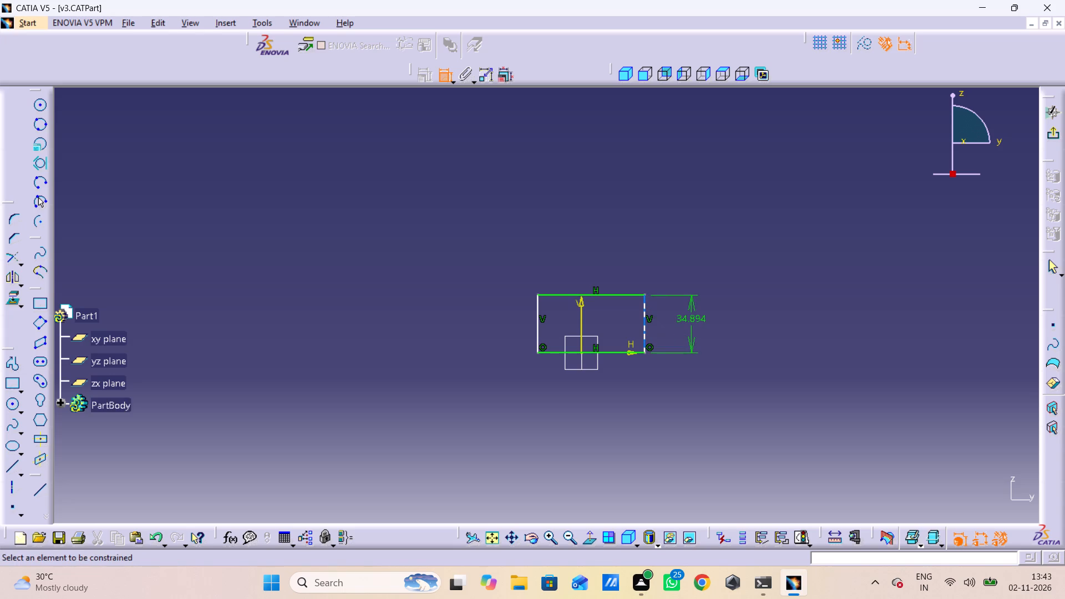
pyautogui.doubleClick(684, 318)
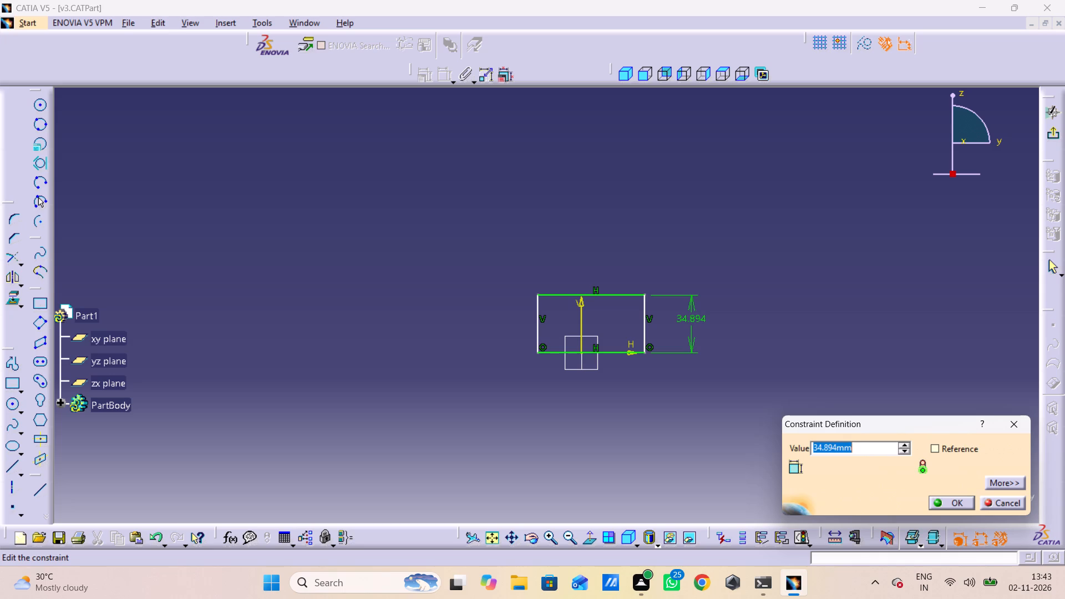
pyautogui.press('2')
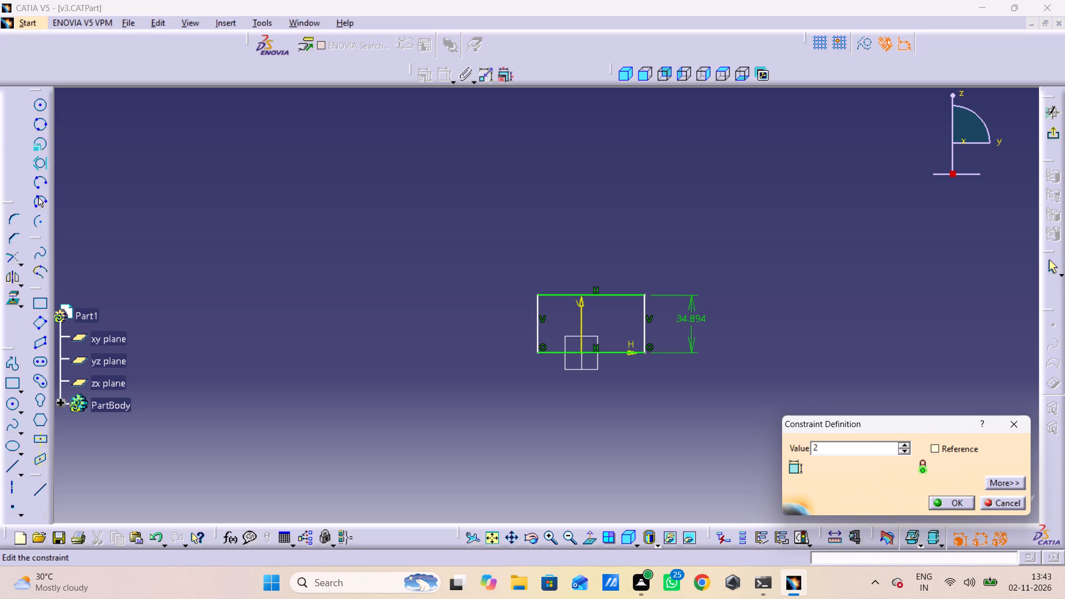
pyautogui.press('3')
pyautogui.press('Return')
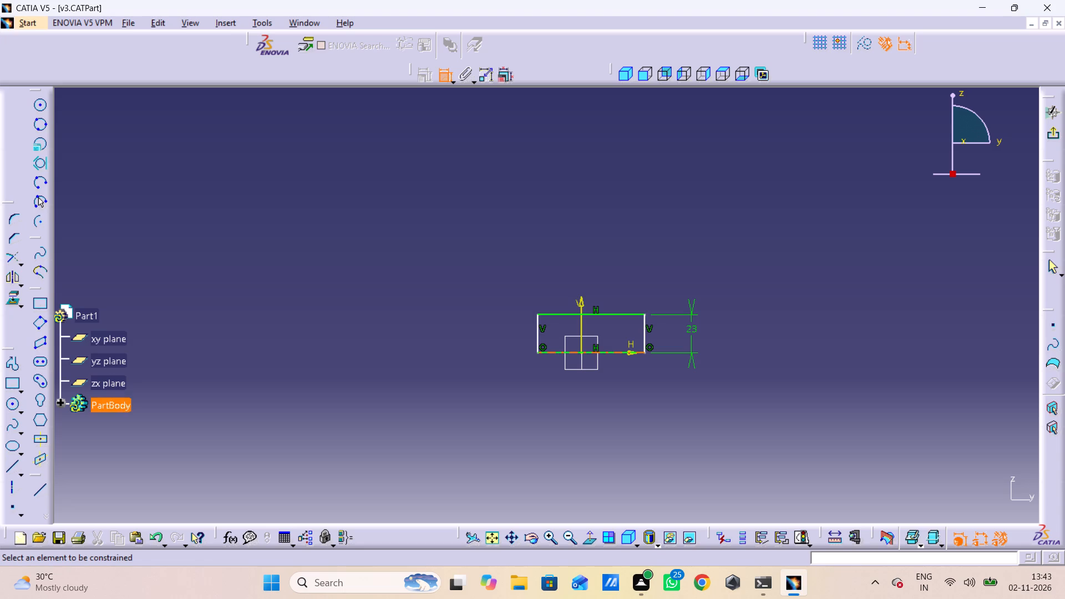
# Dimension the rectangle's base and set its width to 24 mm.
pyautogui.moveTo(619, 352); pyautogui.dragTo(619, 373)
pyautogui.tripleClick(602, 420)
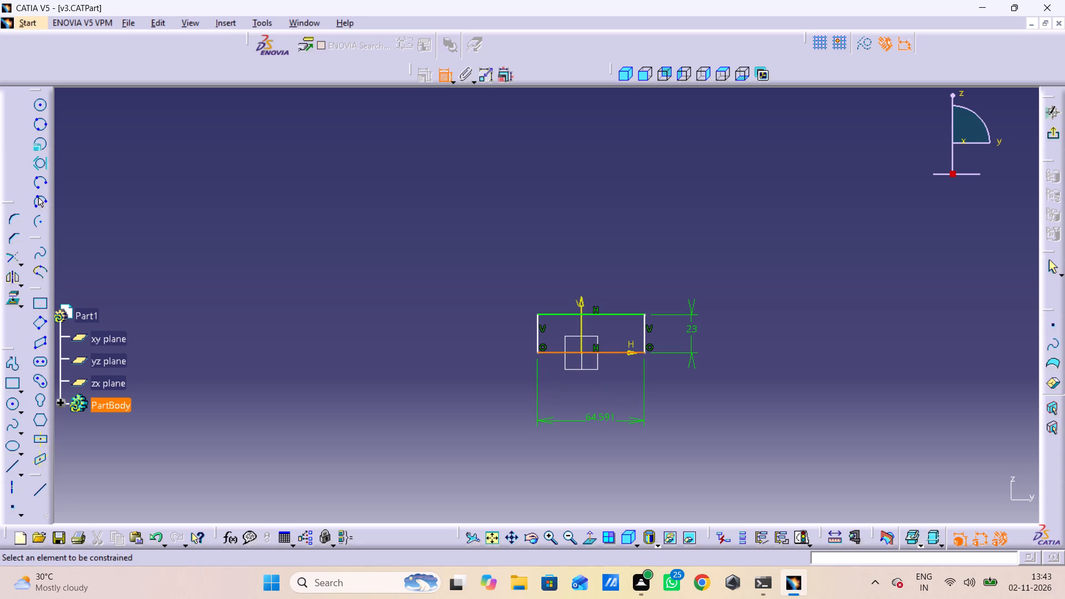
pyautogui.doubleClick(602, 416)
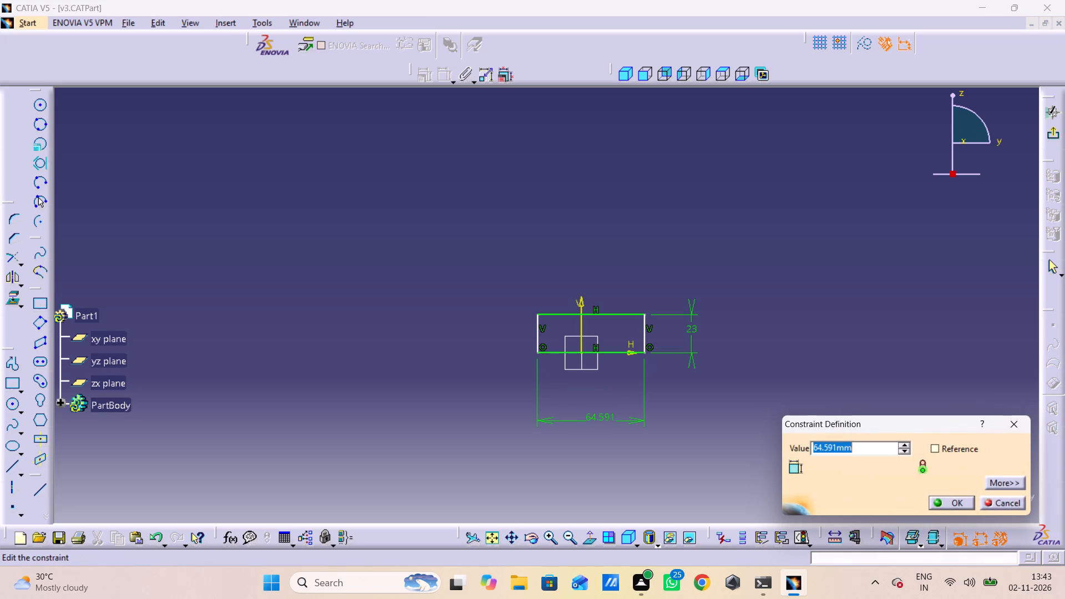
pyautogui.write('24')
pyautogui.press('Return')
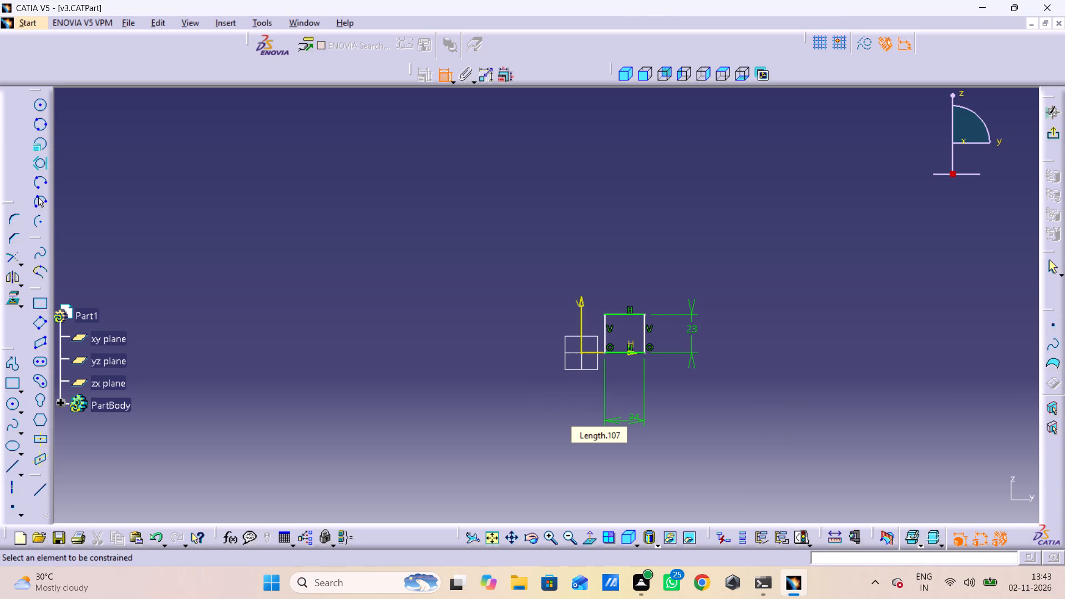
# Constrain the rectangle's two vertical sides symmetric about the V axis.
pyautogui.click(647, 338)
pyautogui.click(606, 336)
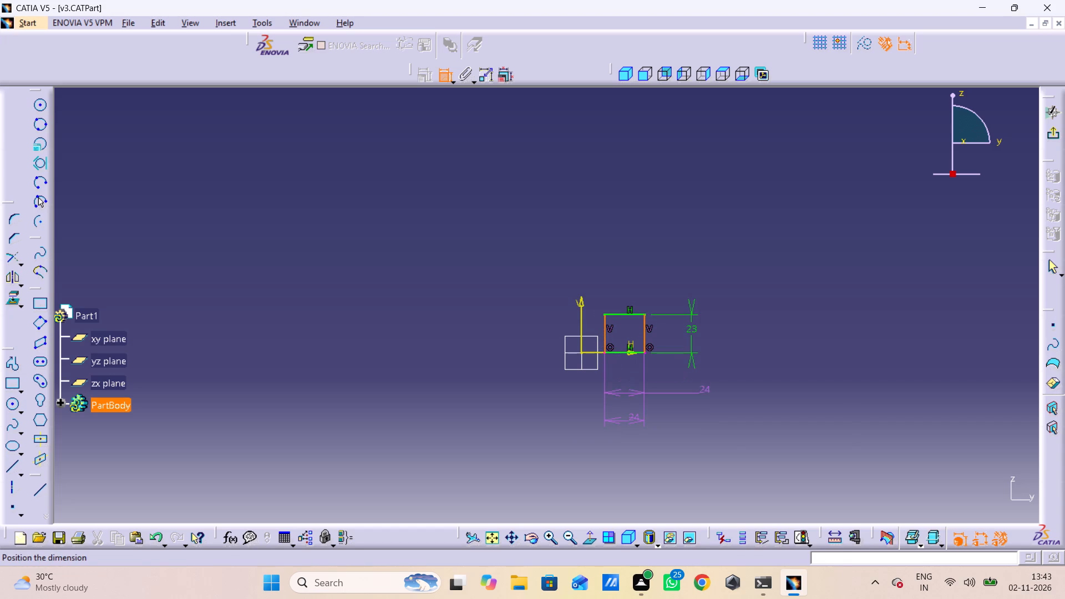
pyautogui.rightClick(711, 395)
pyautogui.click(747, 526)
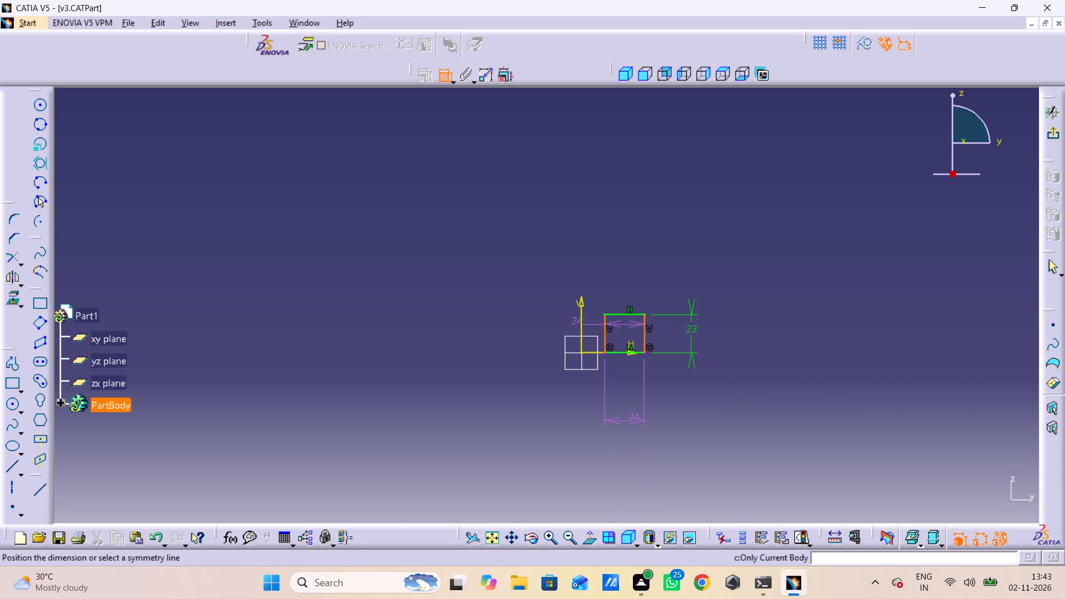
pyautogui.click(580, 313)
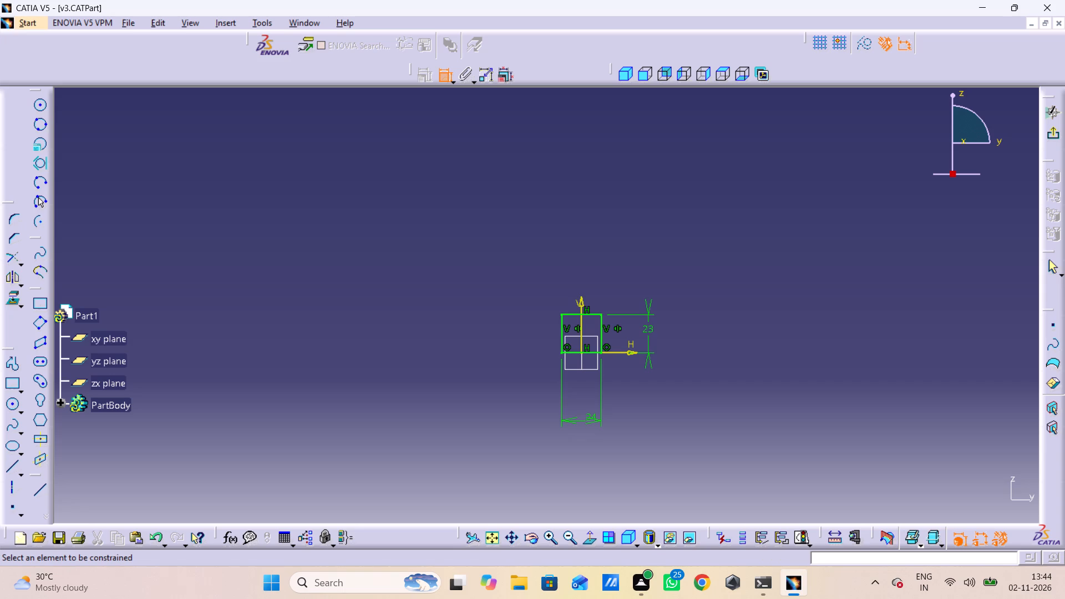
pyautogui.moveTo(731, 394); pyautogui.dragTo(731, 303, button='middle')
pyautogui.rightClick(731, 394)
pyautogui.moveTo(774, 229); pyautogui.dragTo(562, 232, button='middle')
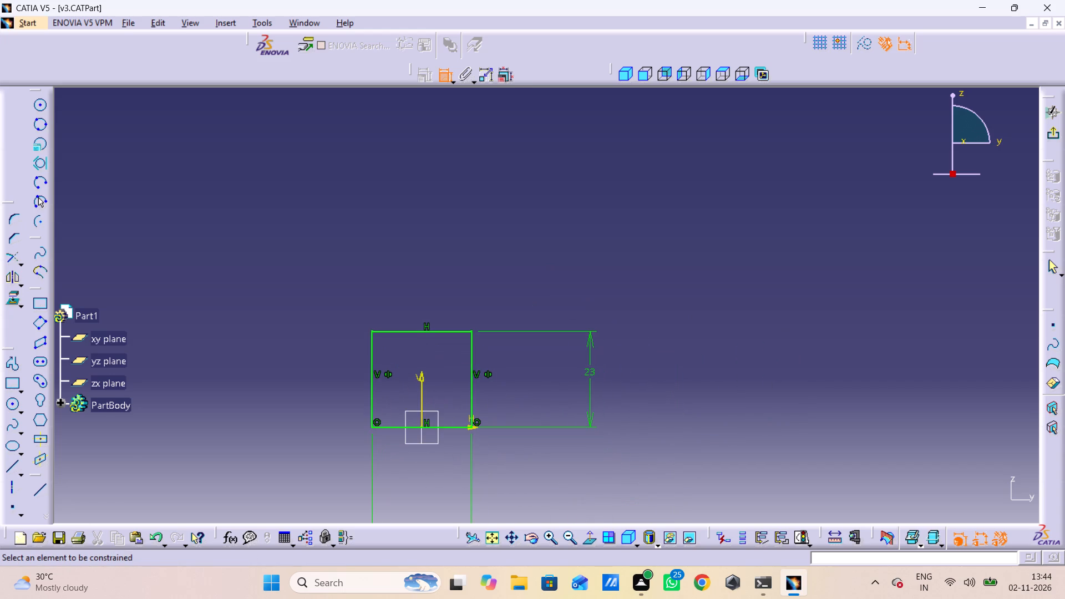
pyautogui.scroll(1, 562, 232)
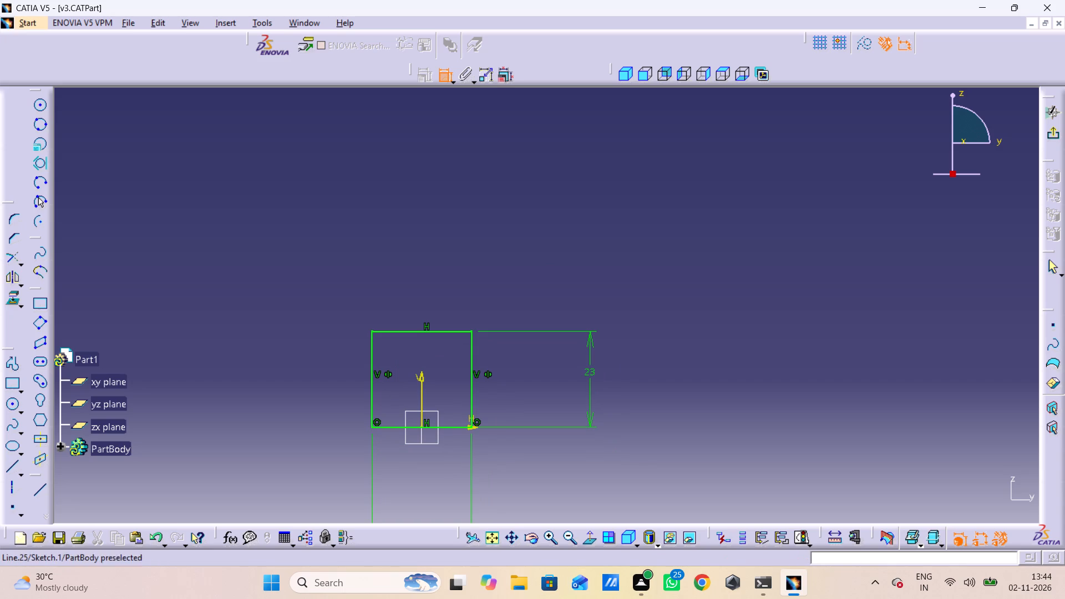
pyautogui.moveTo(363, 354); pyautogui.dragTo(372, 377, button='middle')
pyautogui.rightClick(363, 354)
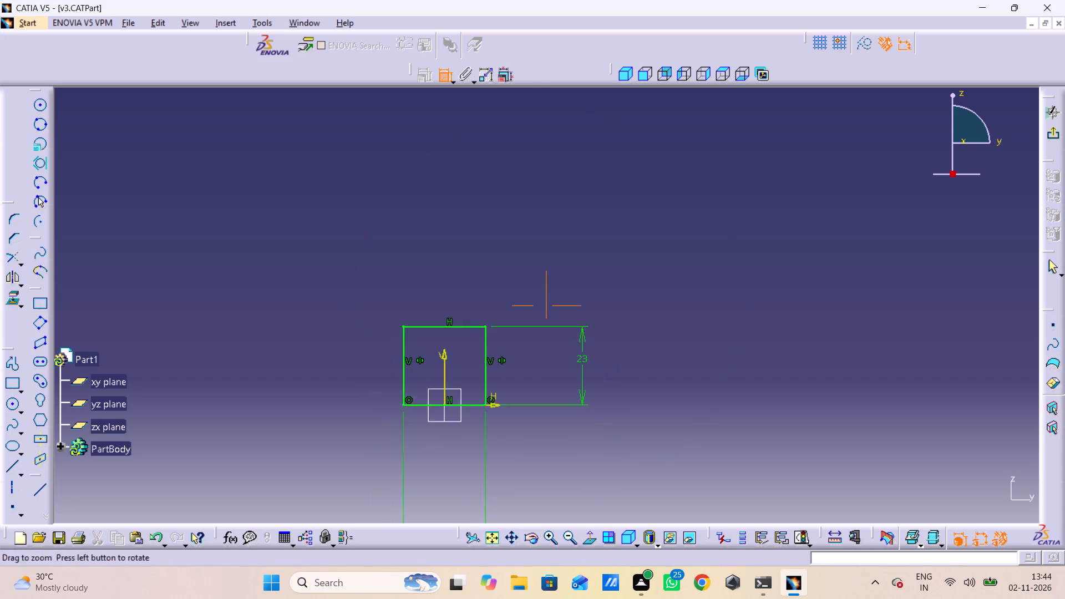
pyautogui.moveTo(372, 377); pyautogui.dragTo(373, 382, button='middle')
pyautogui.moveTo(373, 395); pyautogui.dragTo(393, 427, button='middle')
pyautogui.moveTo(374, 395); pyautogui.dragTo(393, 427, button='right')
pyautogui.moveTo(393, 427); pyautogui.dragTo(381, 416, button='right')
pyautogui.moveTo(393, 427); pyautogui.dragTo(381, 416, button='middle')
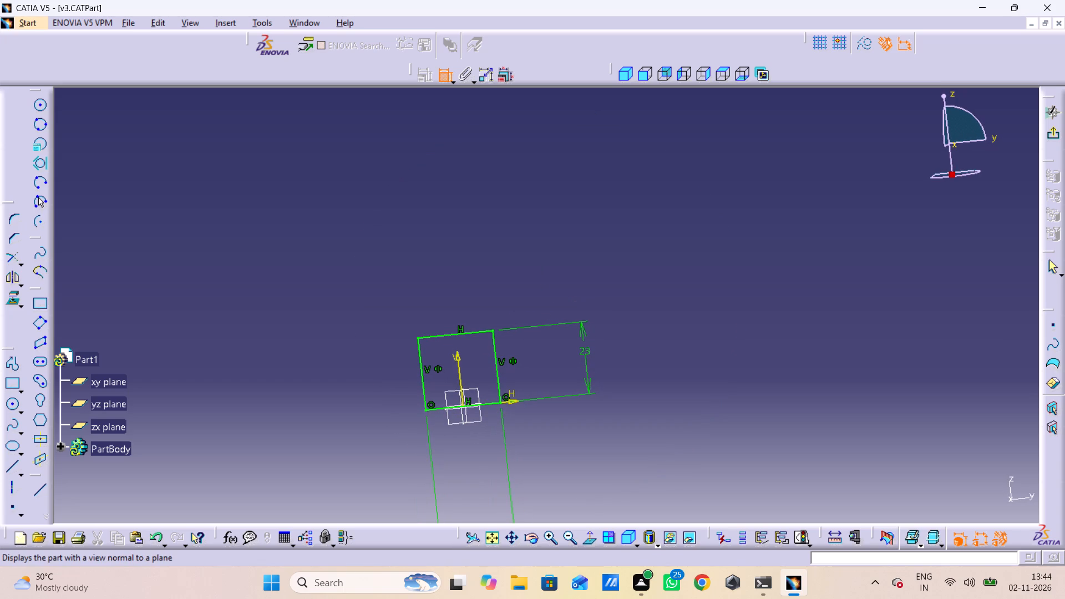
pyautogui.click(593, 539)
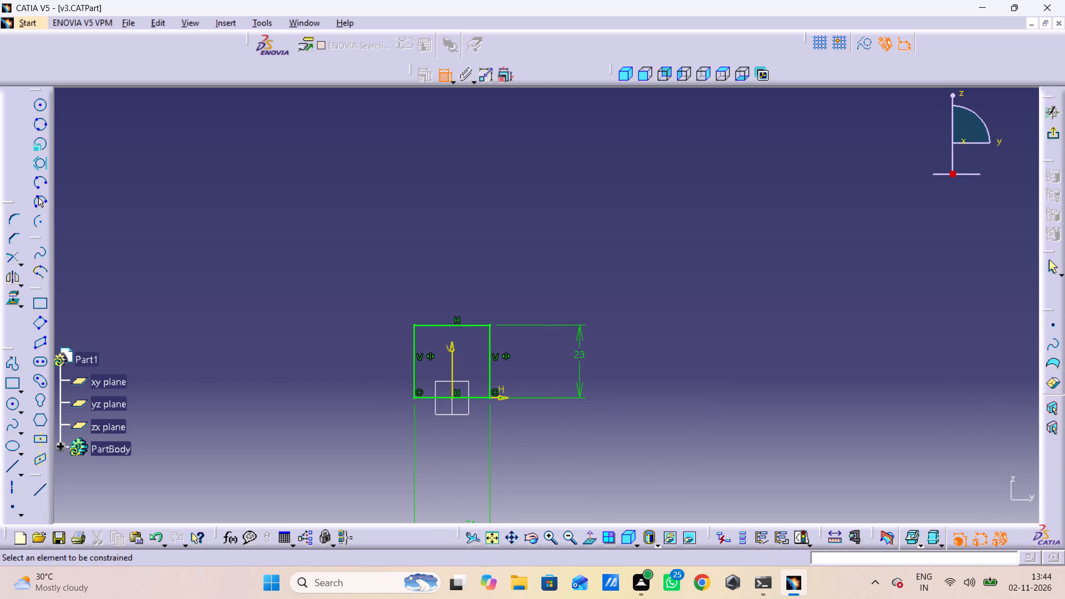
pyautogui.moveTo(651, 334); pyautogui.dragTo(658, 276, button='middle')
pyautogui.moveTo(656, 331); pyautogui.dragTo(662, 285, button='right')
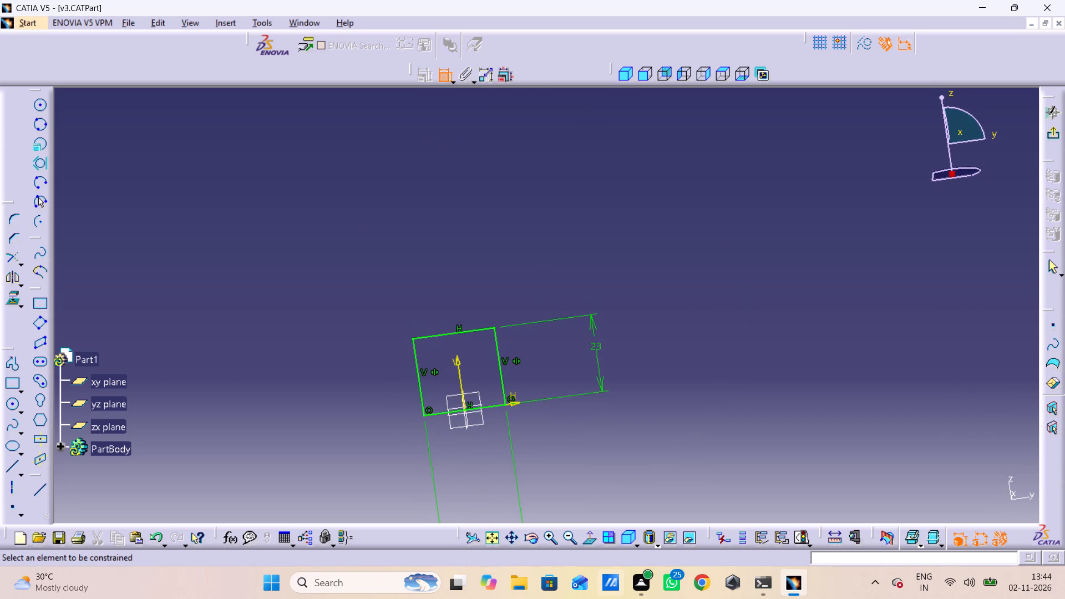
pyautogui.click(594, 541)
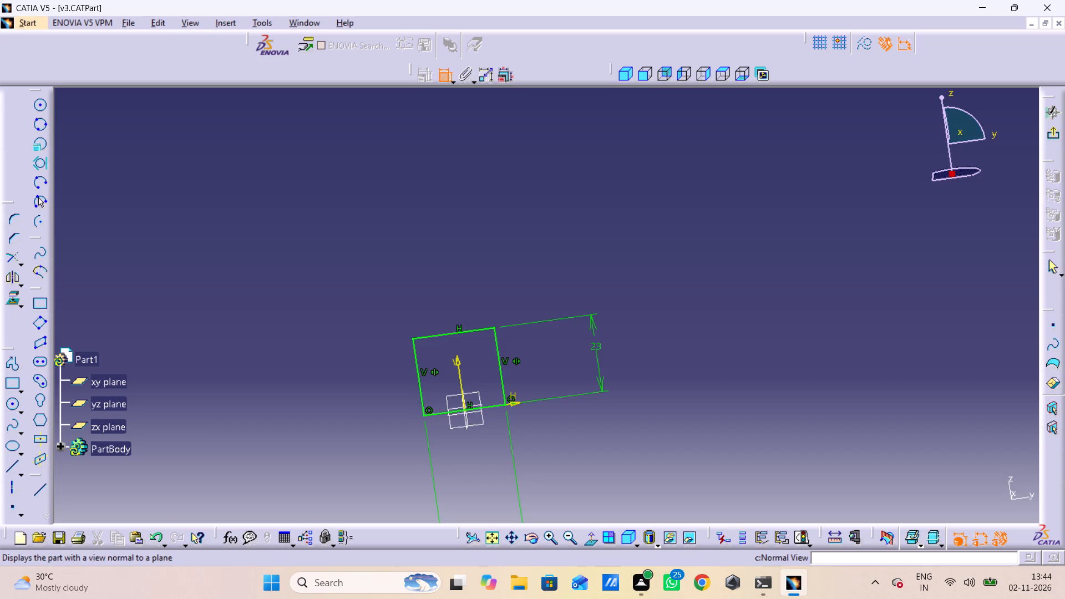
# Reposition the 24 mm width dimension closer to the rectangle's base and restore the view normal to the sketch.
pyautogui.moveTo(686, 351); pyautogui.dragTo(698, 413, button='middle')
pyautogui.moveTo(687, 349); pyautogui.dragTo(689, 360, button='right')
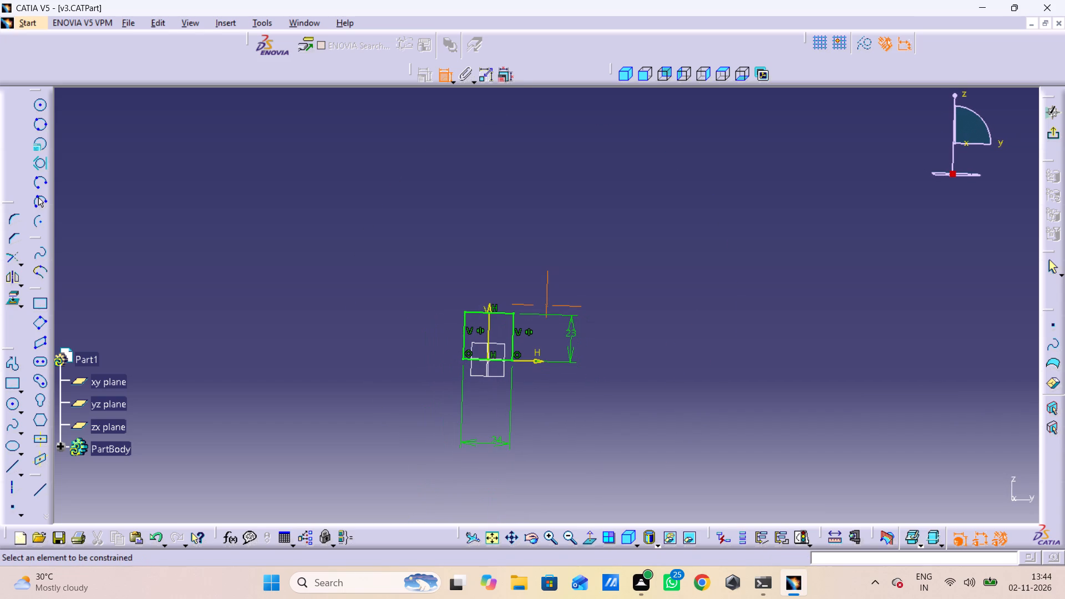
pyautogui.moveTo(493, 441); pyautogui.dragTo(493, 439)
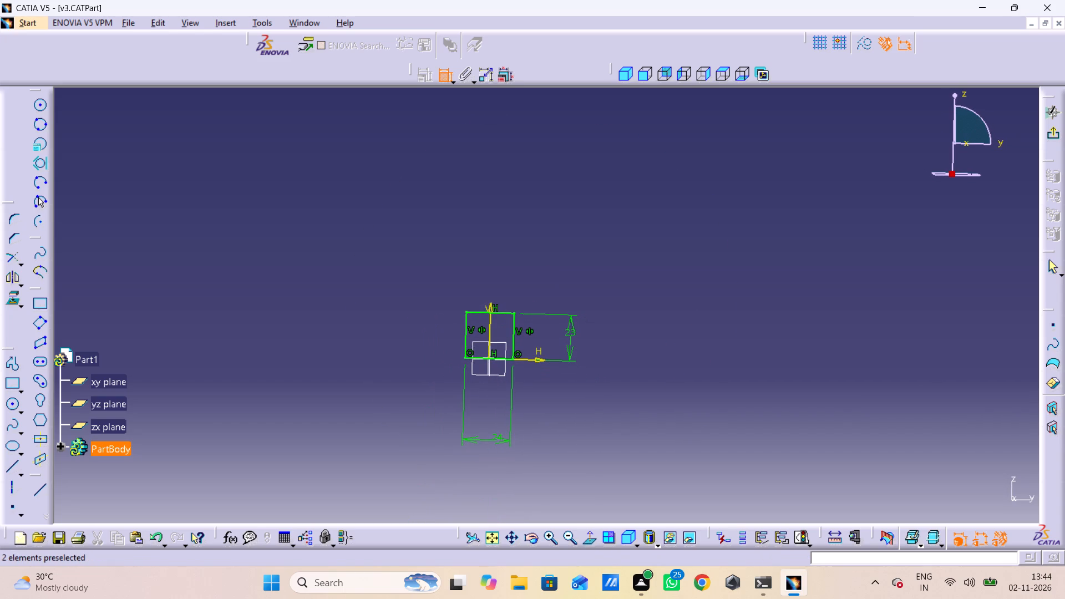
pyautogui.moveTo(493, 439); pyautogui.dragTo(498, 402)
pyautogui.click(588, 542)
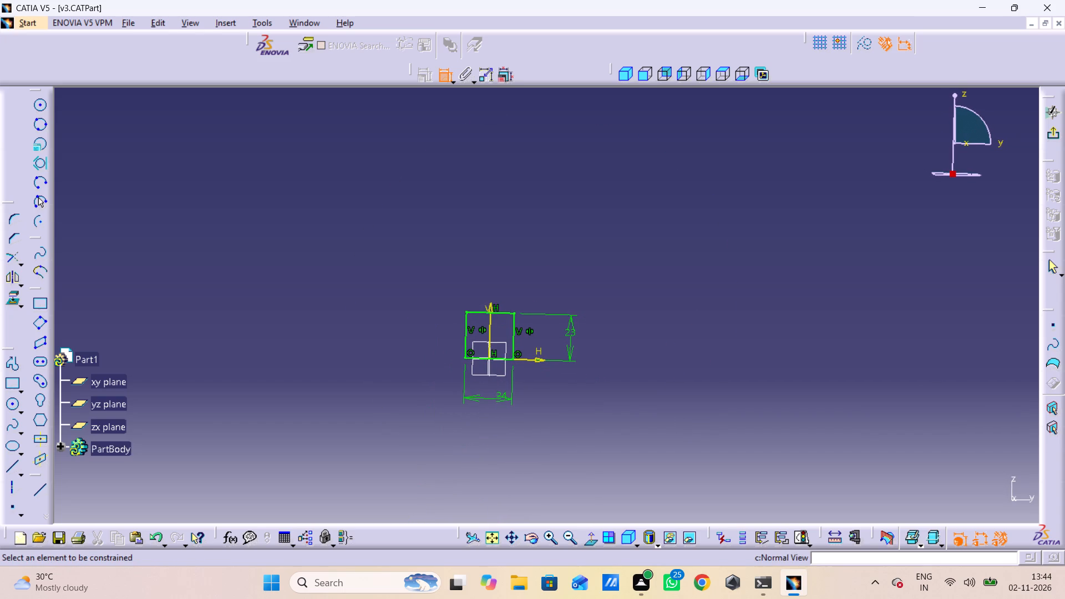
# Start a profile on the rectangle's left side about 8 mm above the H axis with a horizontal line about 11 mm outward.
pyautogui.moveTo(555, 410); pyautogui.dragTo(545, 327, button='middle')
pyautogui.rightClick(555, 410)
pyautogui.scroll(1, 555, 410)
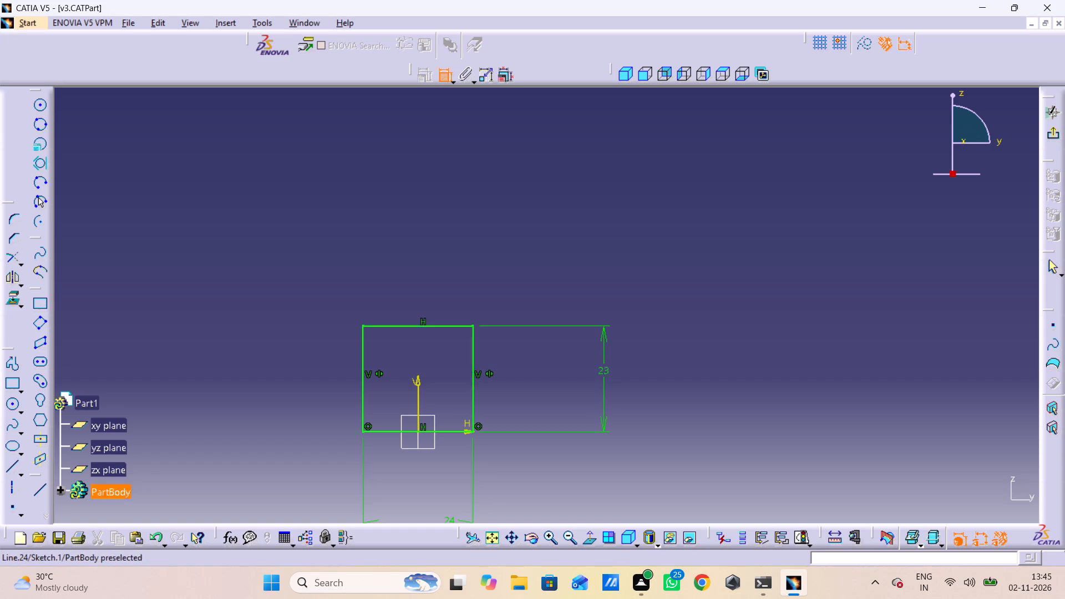
pyautogui.doubleClick(15, 367)
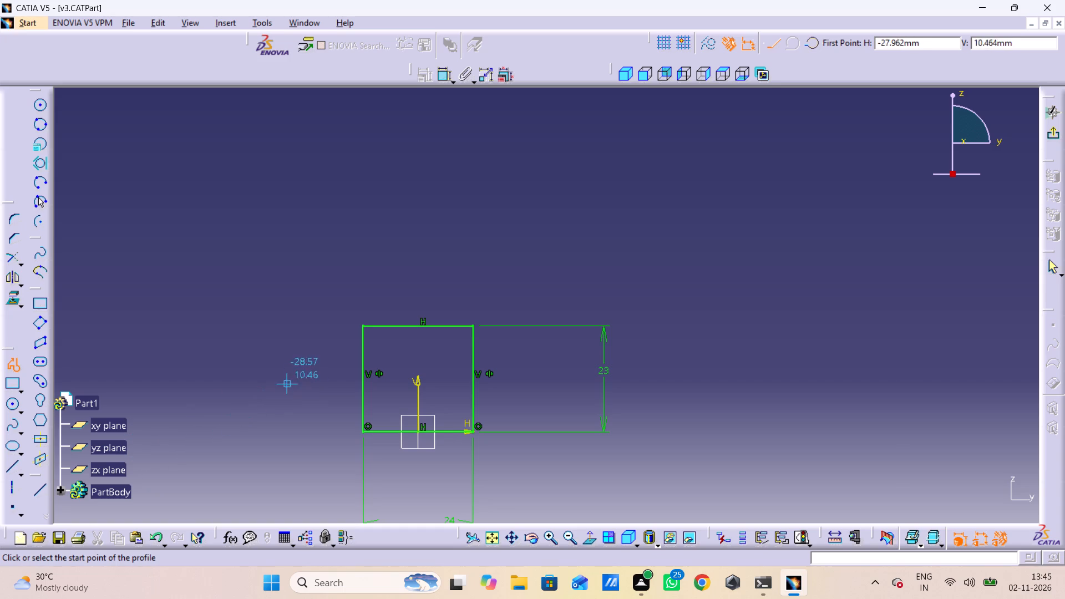
pyautogui.click(363, 393)
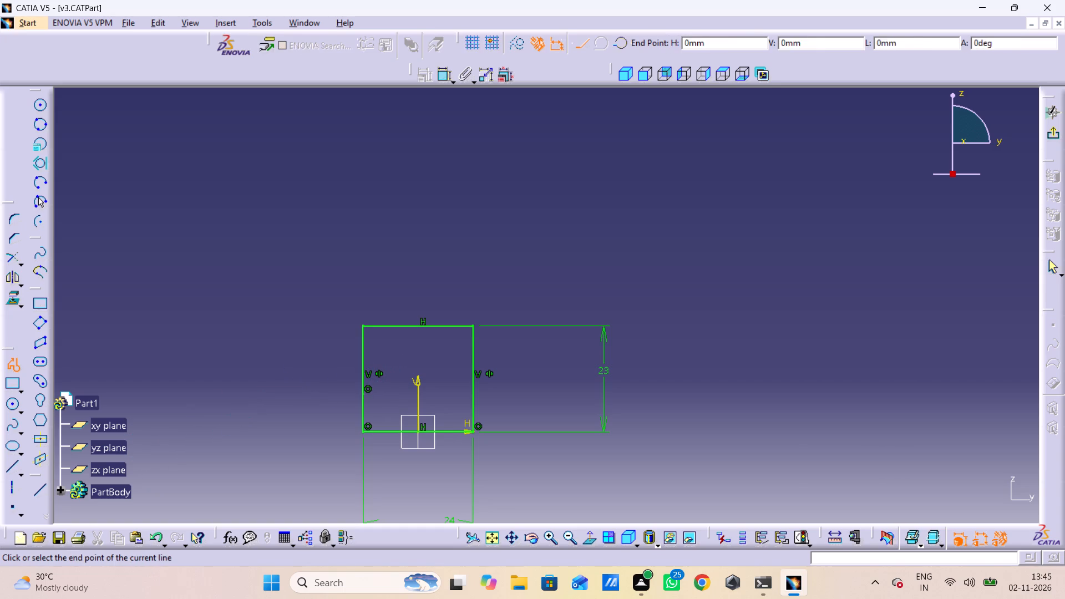
pyautogui.click(312, 391)
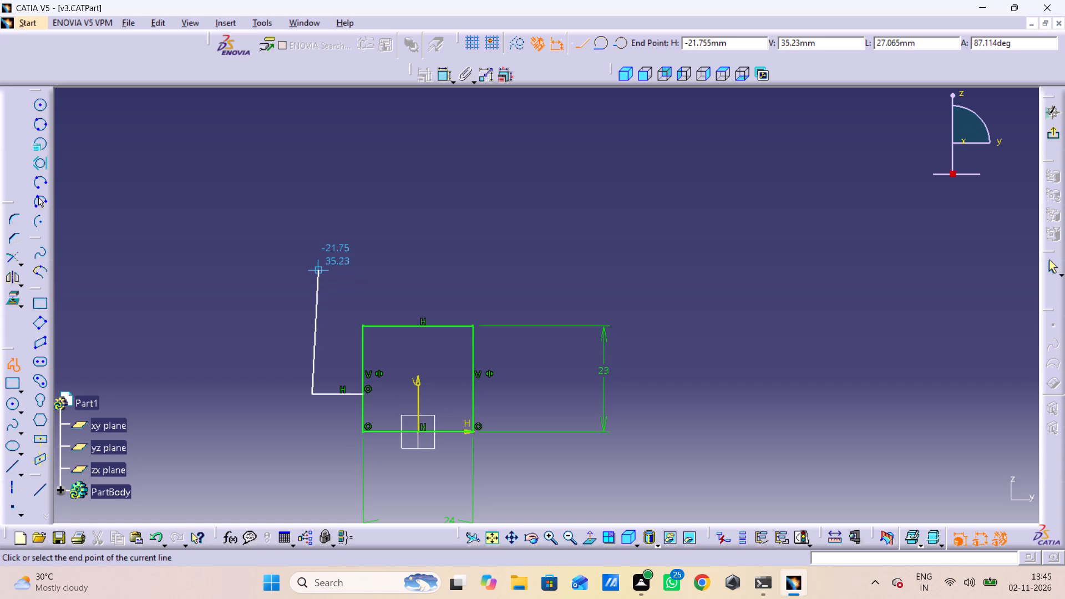
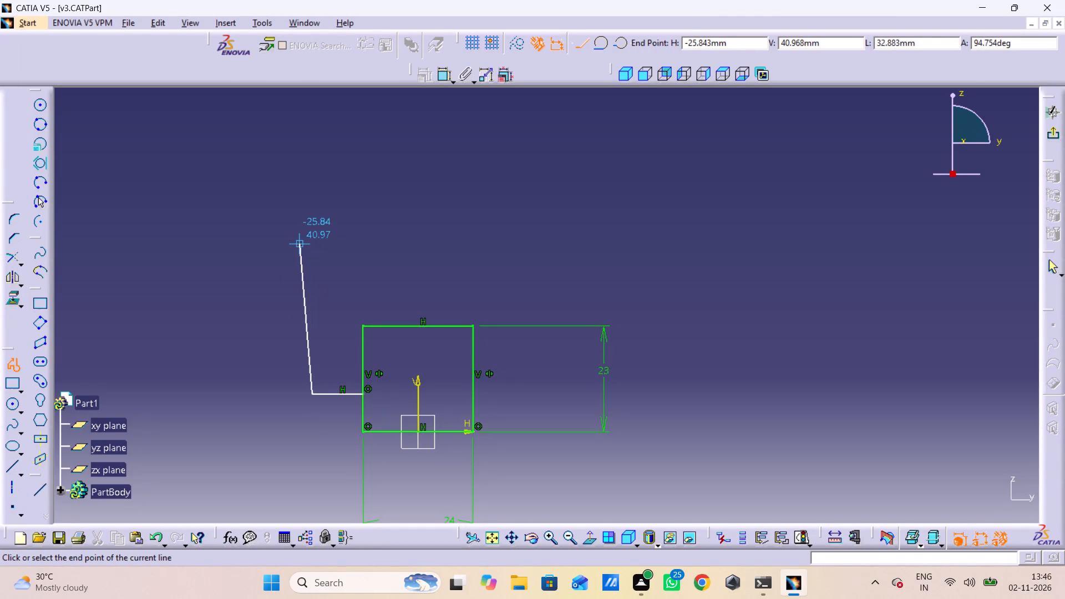
# Continue the profile about 29 mm up, about 11 mm inward, and around a trapezoidal notch about 6 mm deep with a floor about 10 mm wide.
pyautogui.click(311, 260)
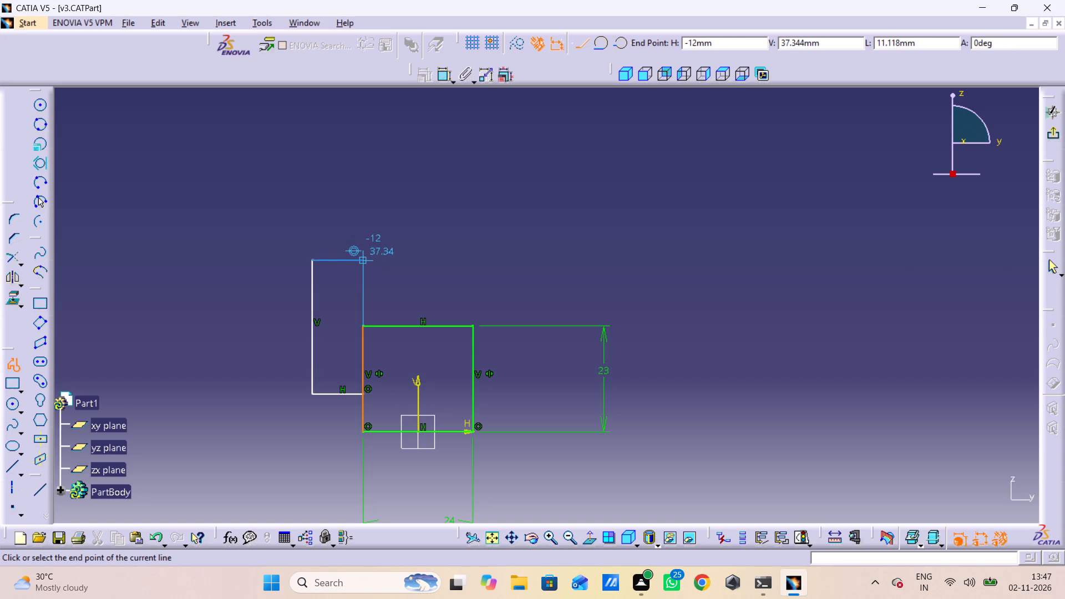
pyautogui.click(362, 262)
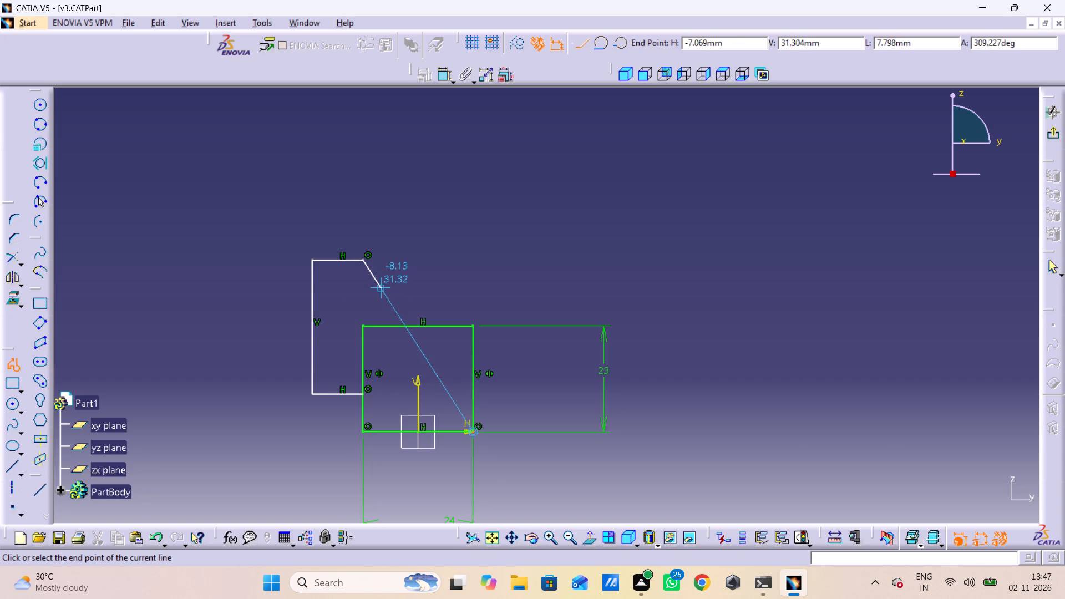
pyautogui.click(385, 287)
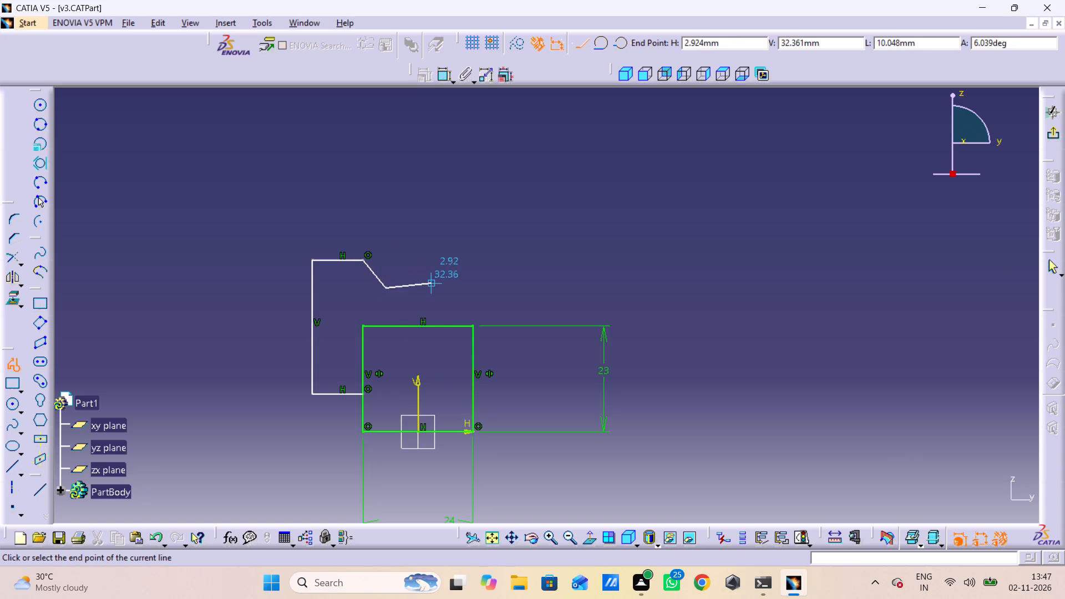
pyautogui.click(431, 290)
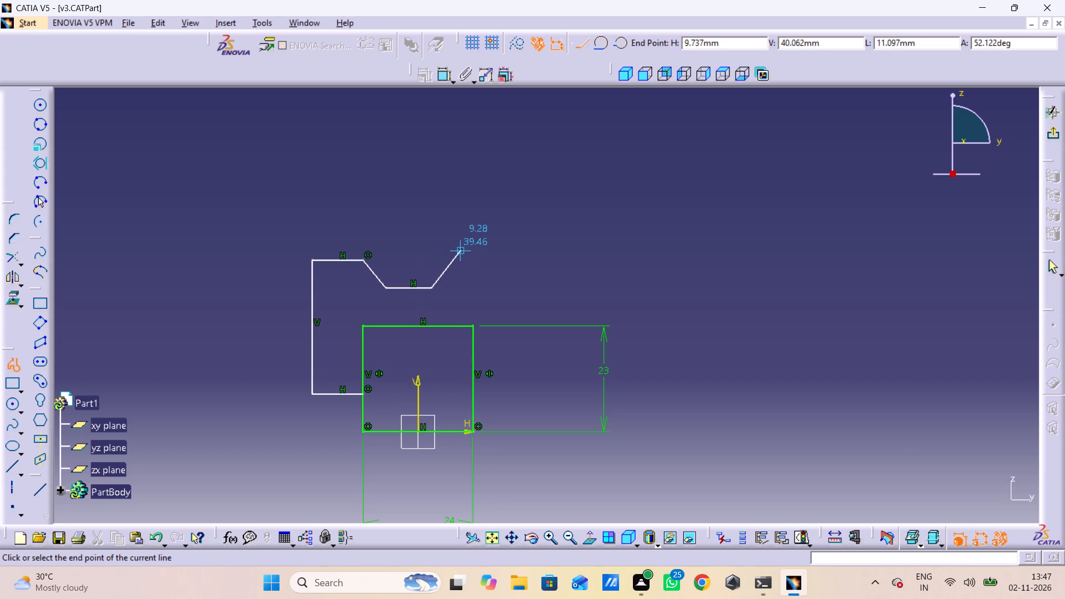
pyautogui.click(453, 261)
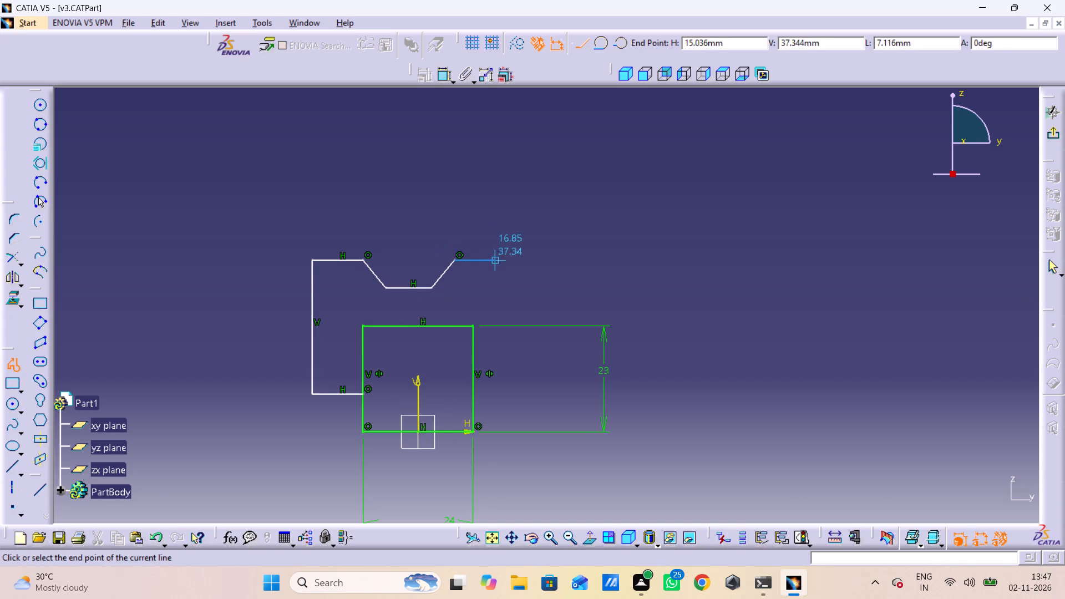
# Finish the profile about 9 mm outward, about 29 mm down, and horizontally inward past the rectangle's right side.
pyautogui.click(496, 262)
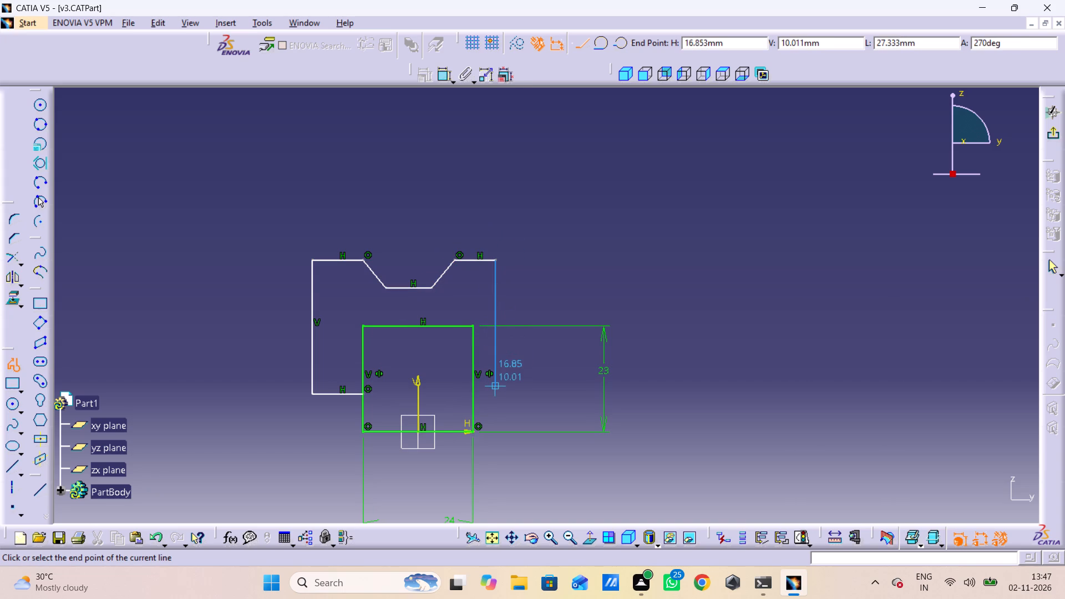
pyautogui.click(494, 393)
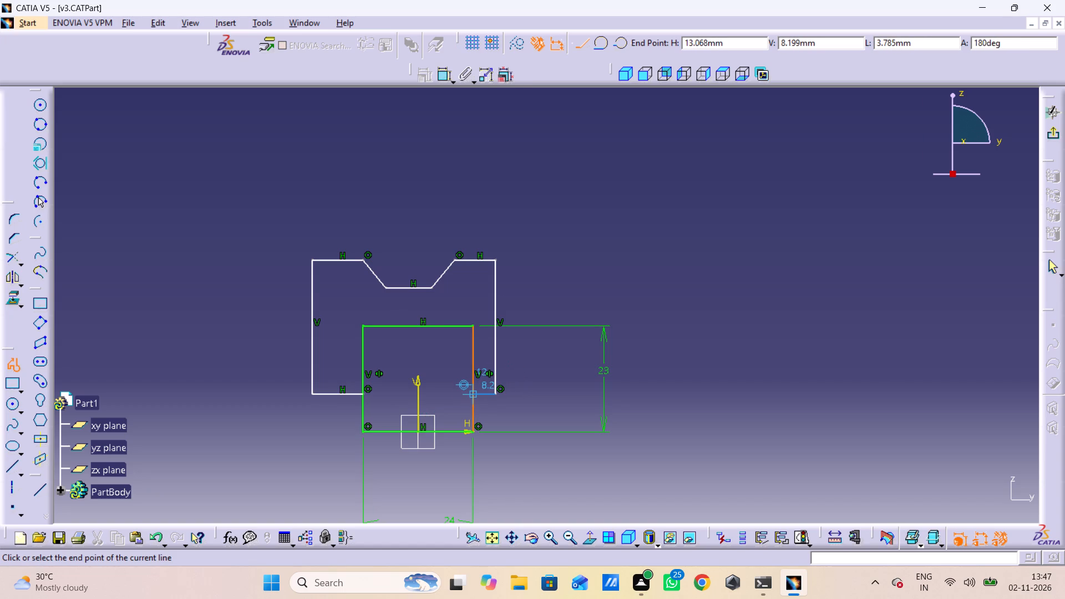
pyautogui.click(452, 394)
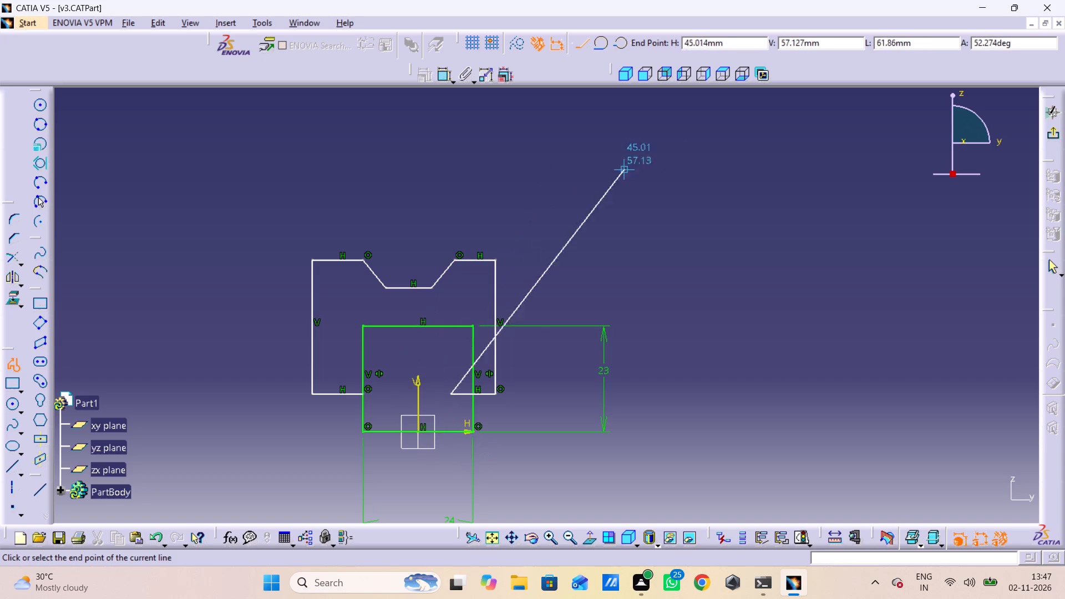
pyautogui.click(1064, 256)
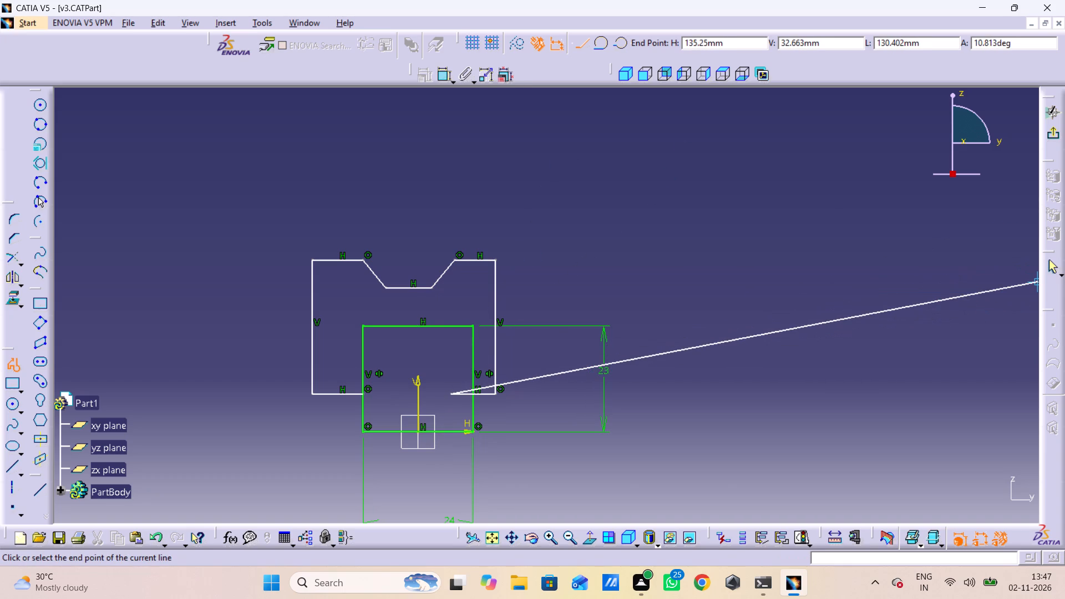
pyautogui.click(1051, 265)
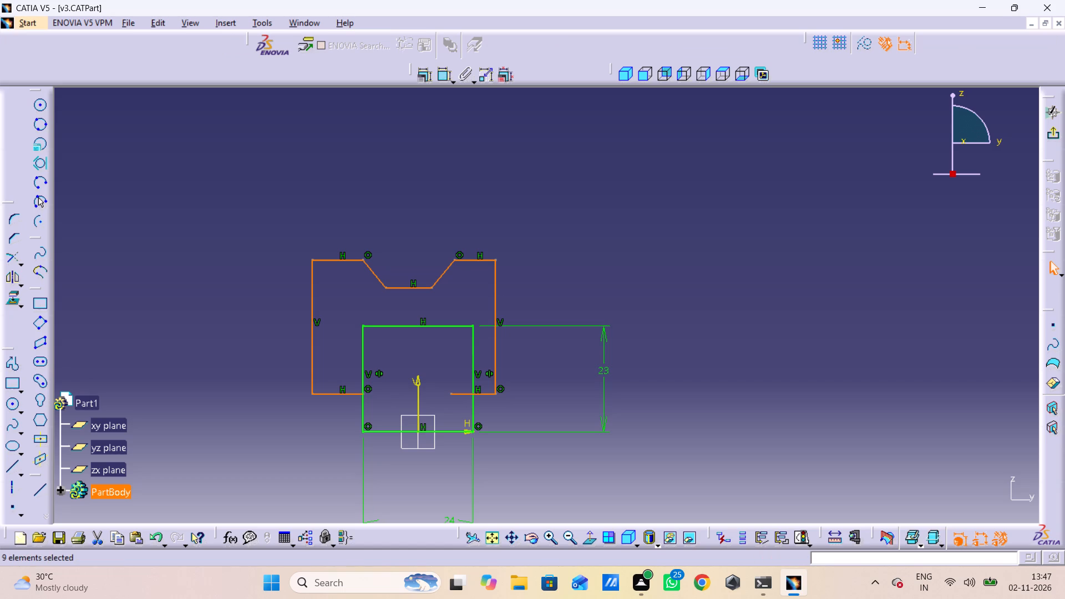
pyautogui.moveTo(420, 170); pyautogui.dragTo(415, 176)
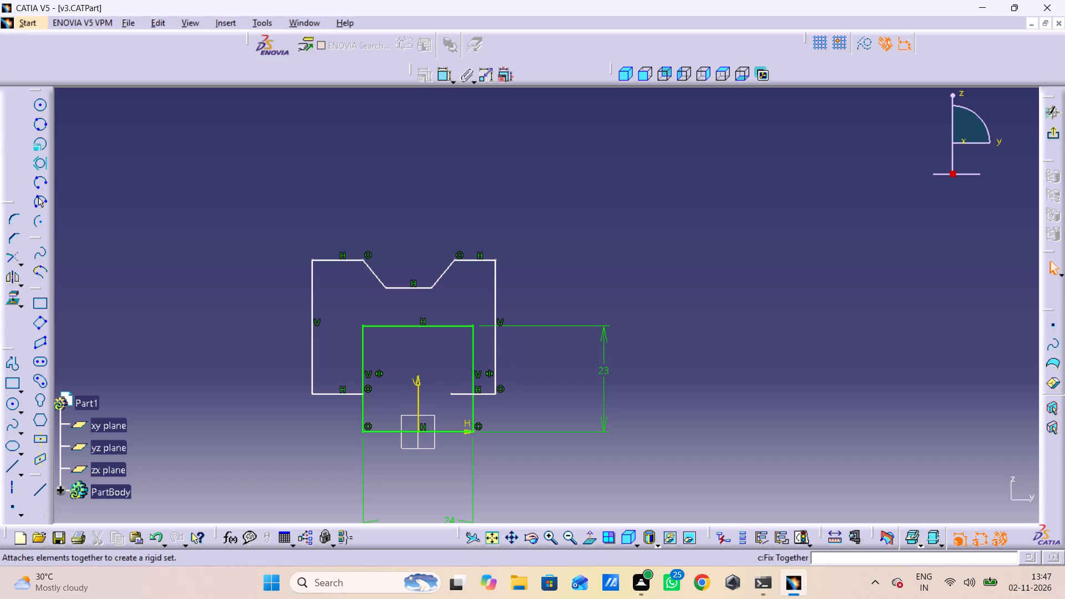
# Constrain the outer profile's two long vertical sides symmetric about the V axis.
pyautogui.doubleClick(444, 74)
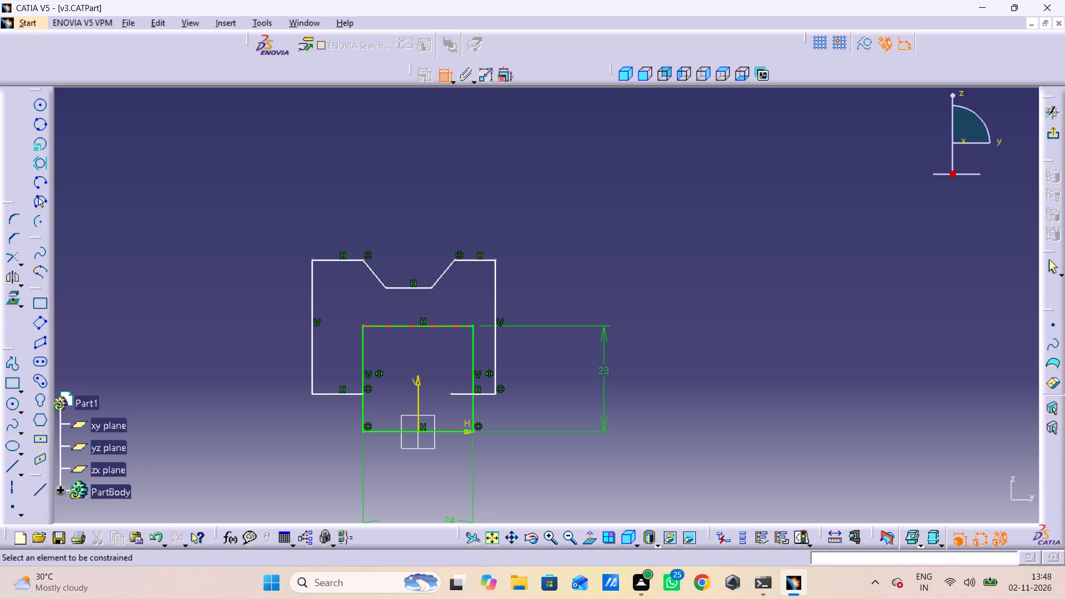
pyautogui.click(492, 335)
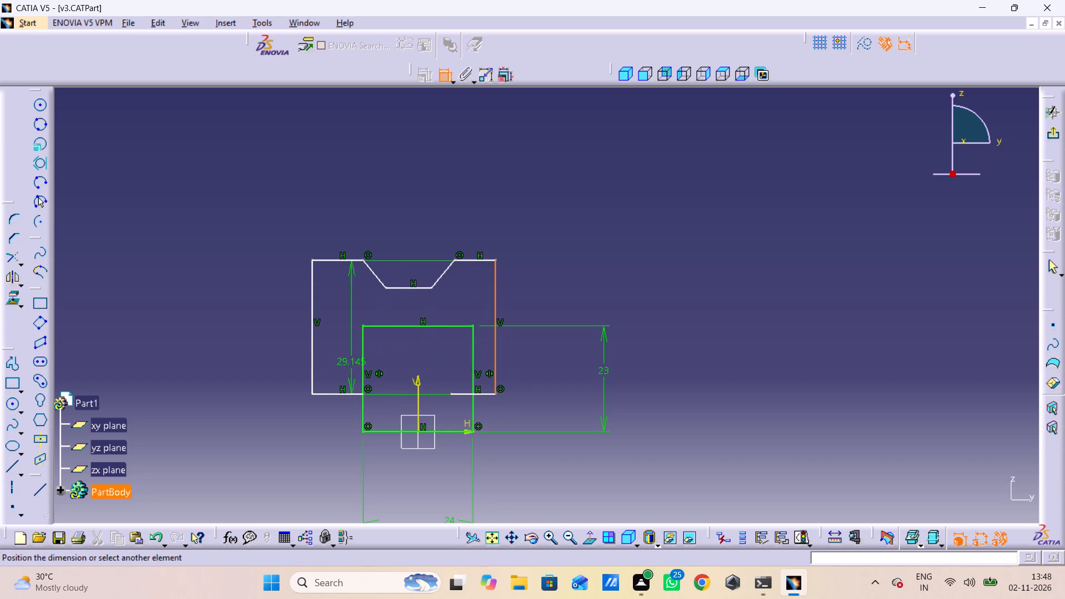
pyautogui.click(311, 343)
pyautogui.rightClick(404, 324)
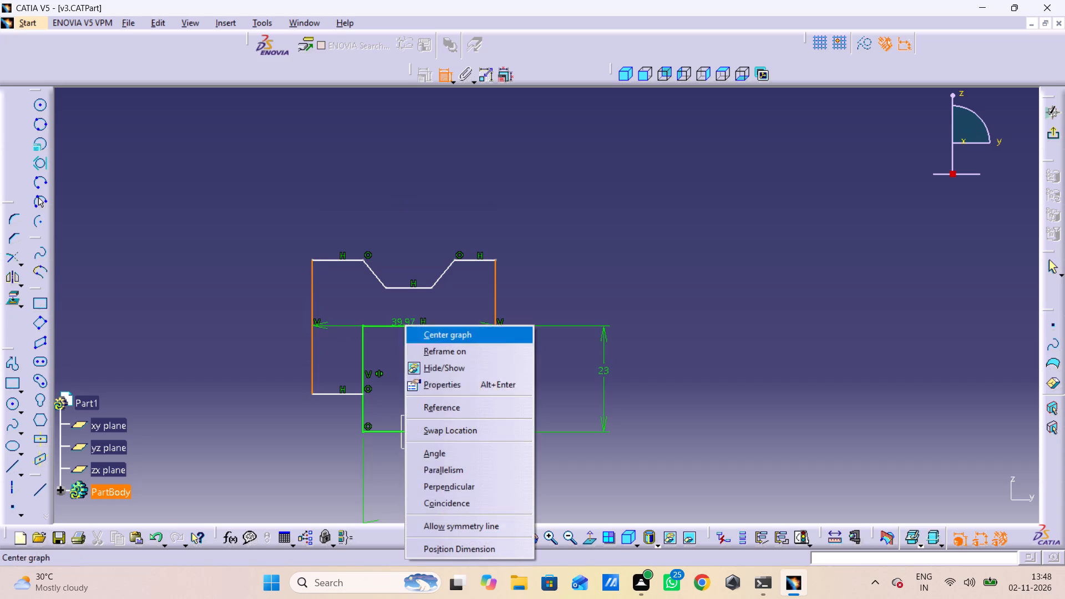
pyautogui.click(467, 521)
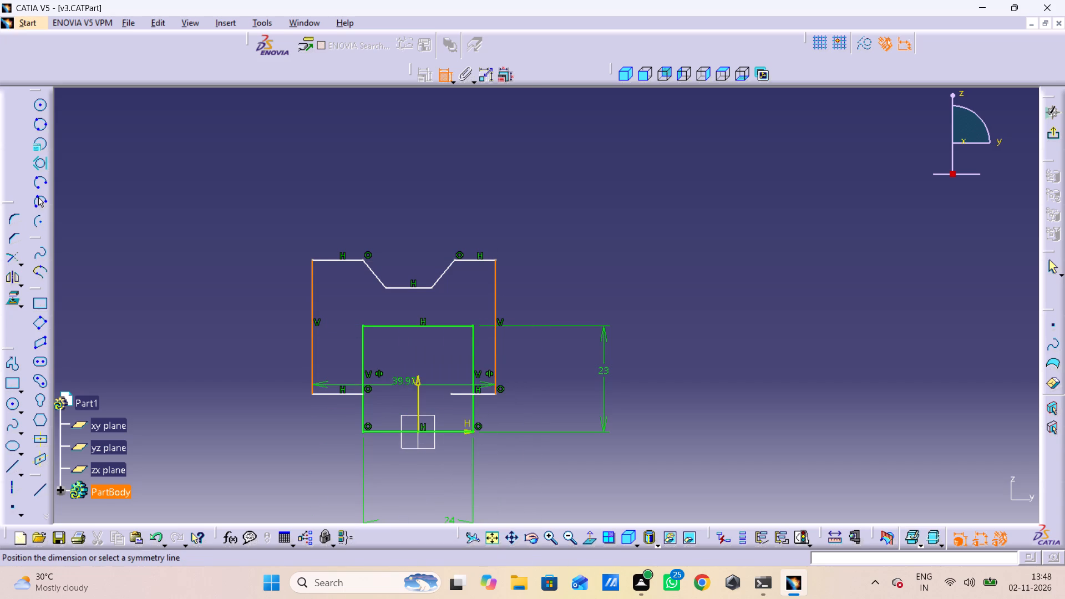
pyautogui.click(414, 382)
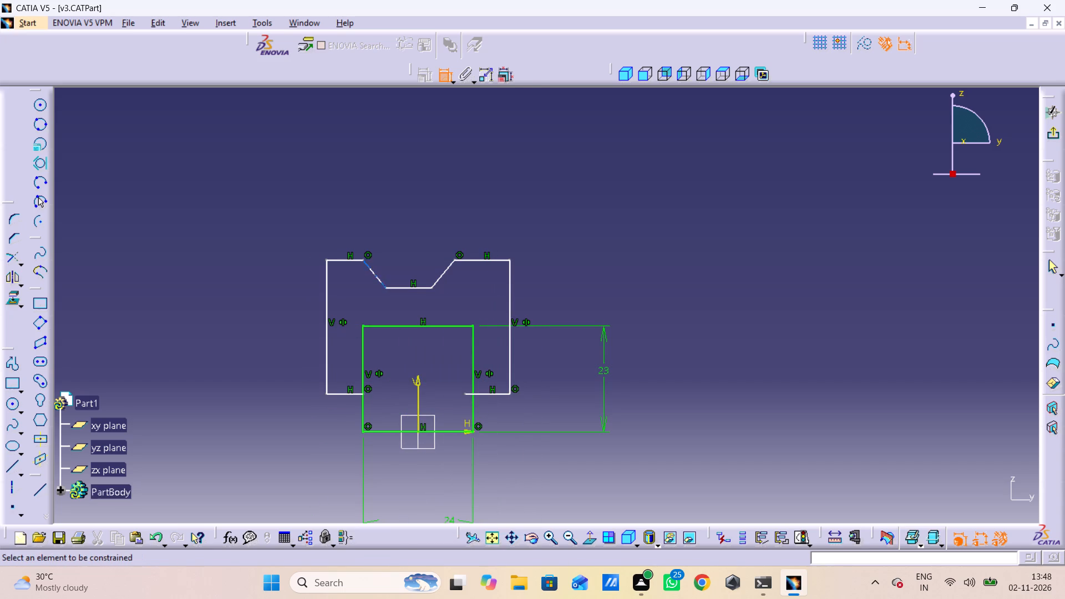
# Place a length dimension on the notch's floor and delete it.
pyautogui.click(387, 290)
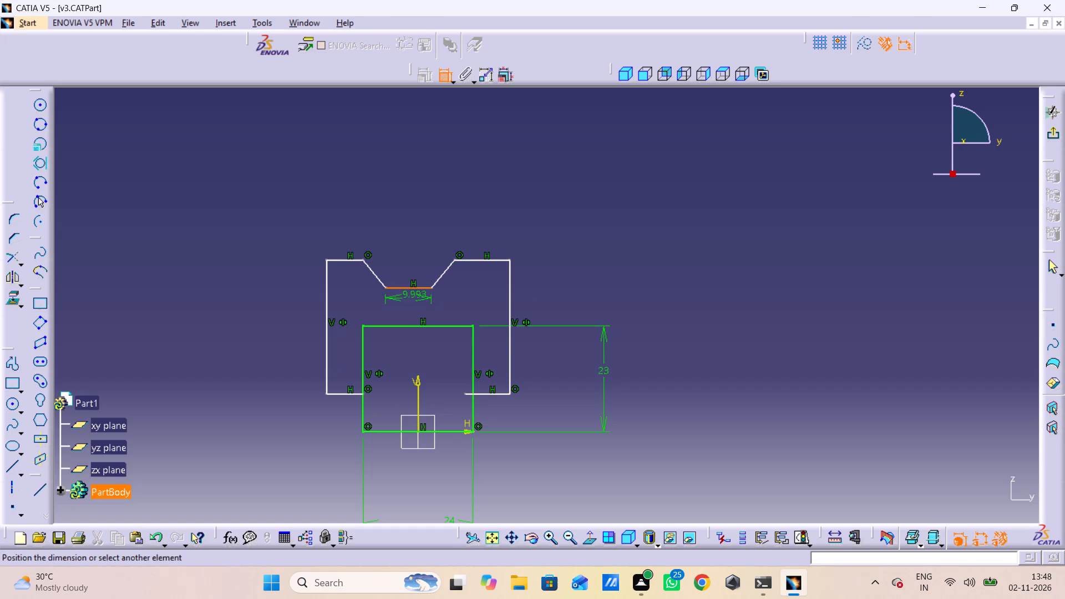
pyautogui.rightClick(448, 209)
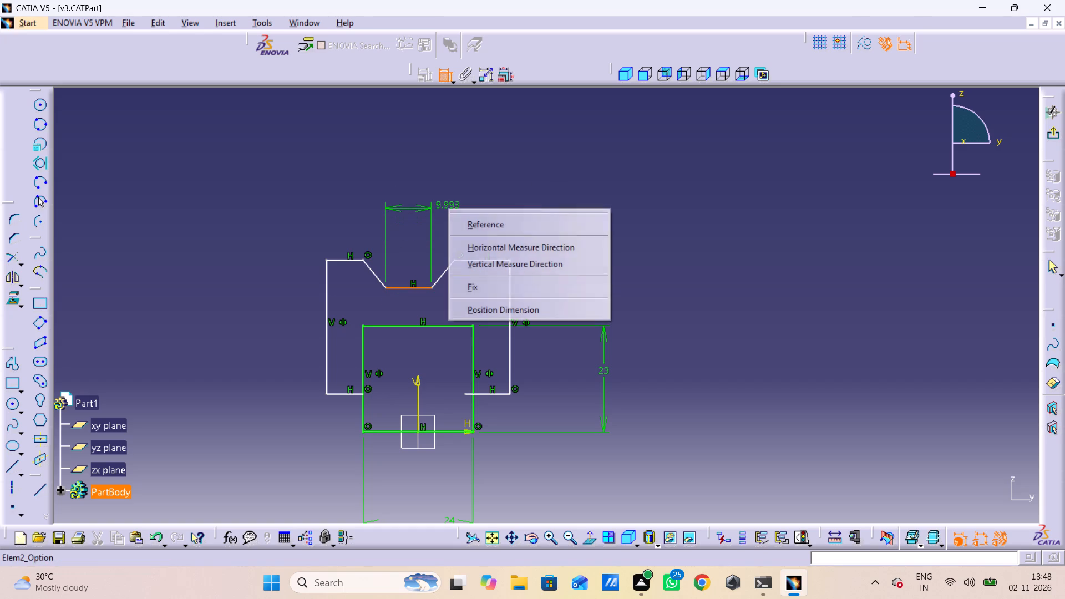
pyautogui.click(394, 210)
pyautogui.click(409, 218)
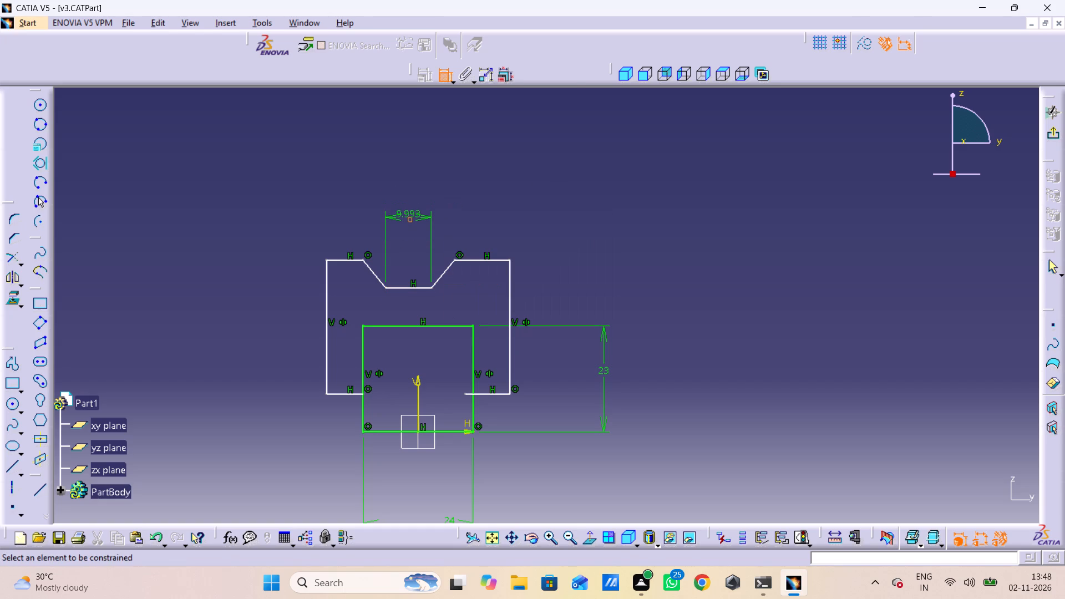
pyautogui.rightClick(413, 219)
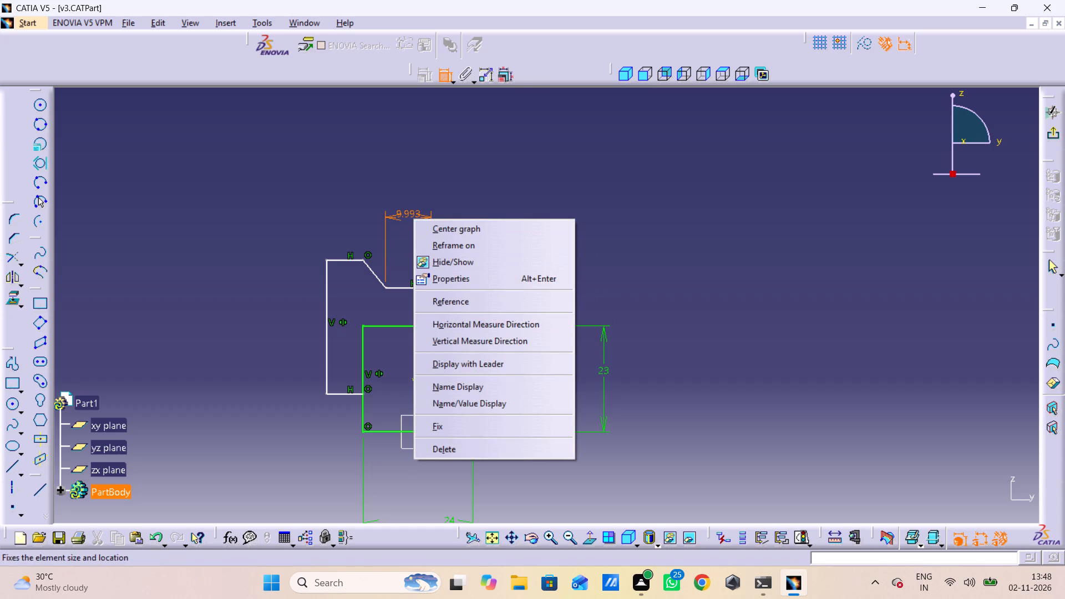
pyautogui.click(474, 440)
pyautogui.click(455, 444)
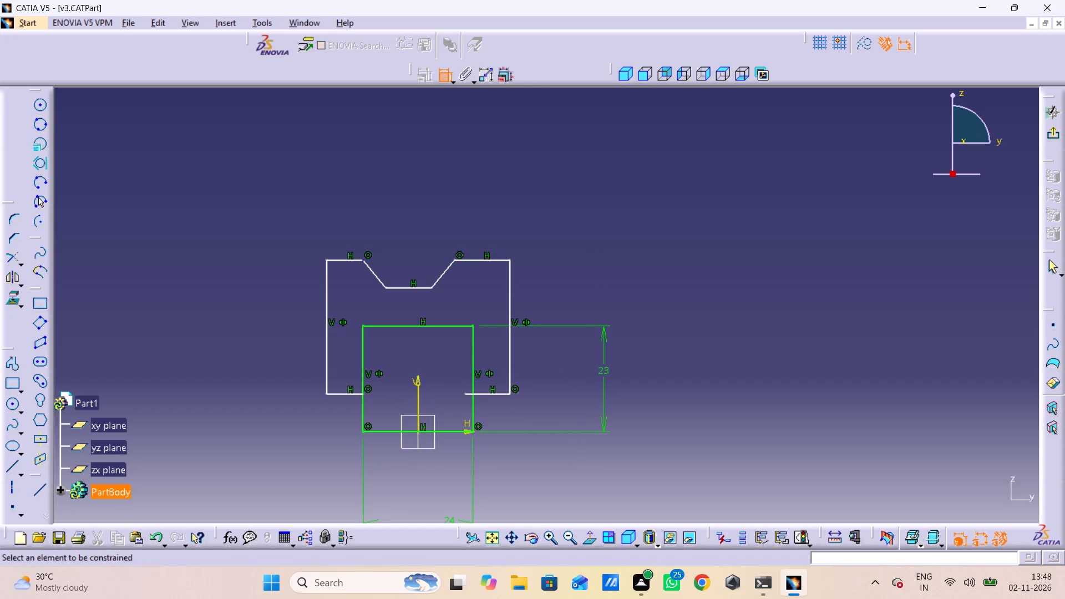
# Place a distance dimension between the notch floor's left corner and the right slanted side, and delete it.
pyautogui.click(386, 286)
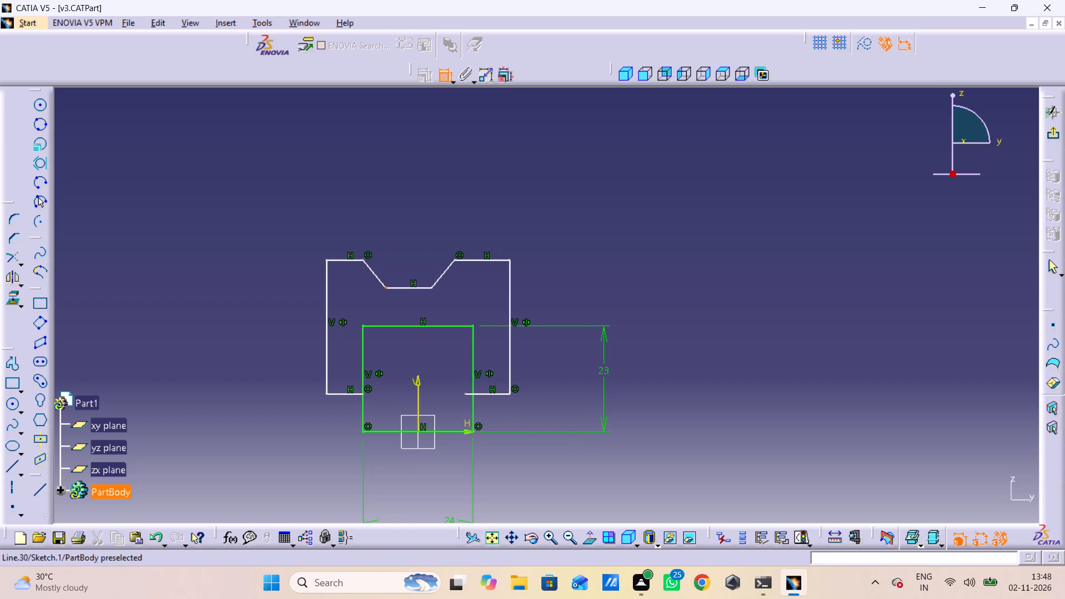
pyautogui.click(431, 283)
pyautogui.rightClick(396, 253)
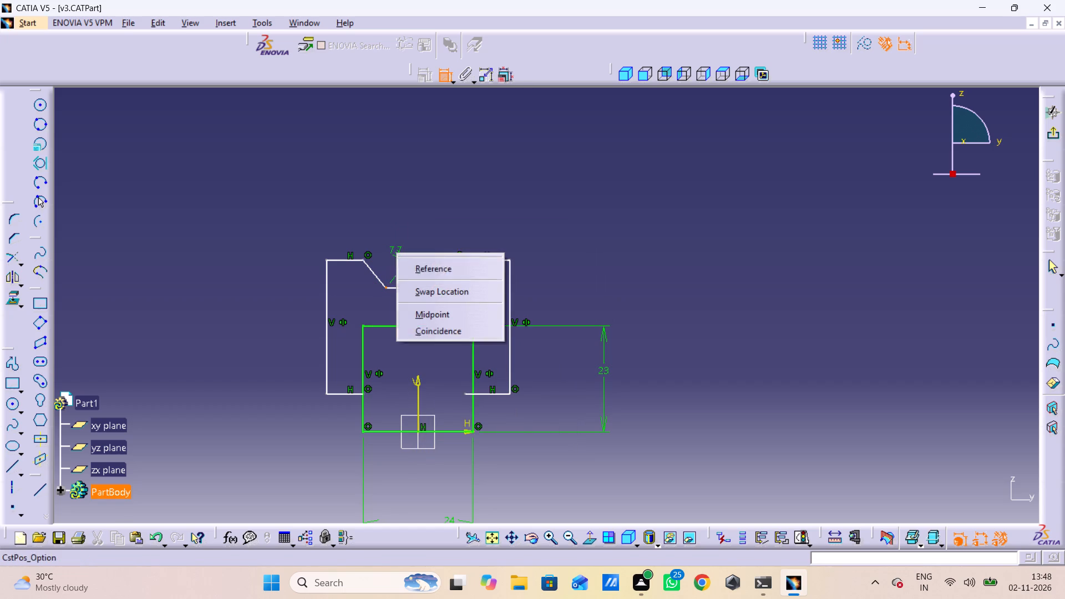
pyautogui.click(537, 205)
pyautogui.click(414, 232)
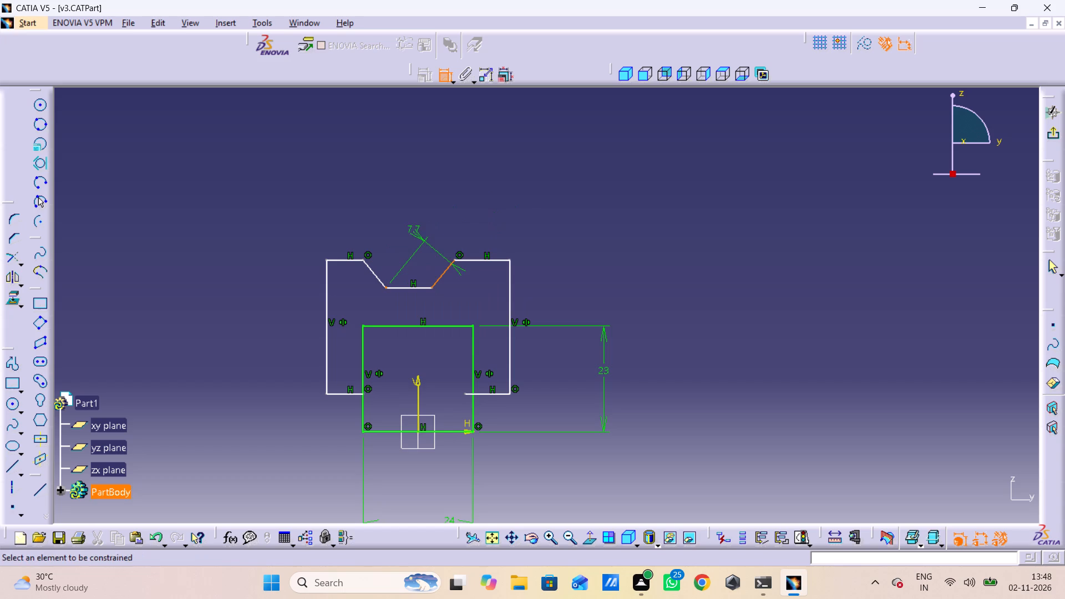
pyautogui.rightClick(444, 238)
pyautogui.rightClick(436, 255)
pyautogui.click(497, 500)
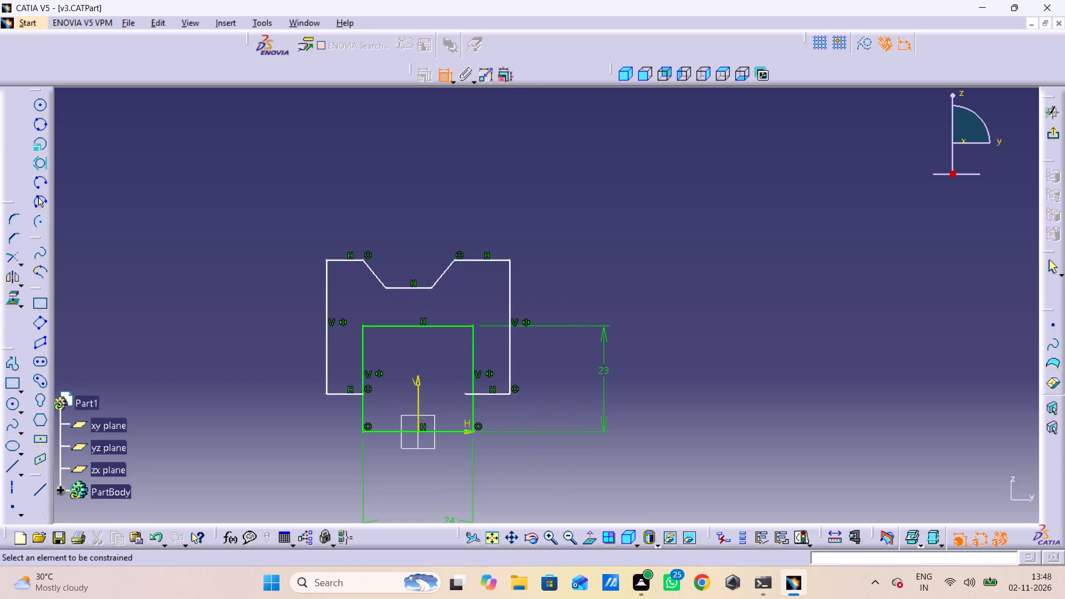
# Constrain the two end points of the notch's floor symmetric about the V axis.
pyautogui.moveTo(384, 283); pyautogui.dragTo(454, 255, button='middle')
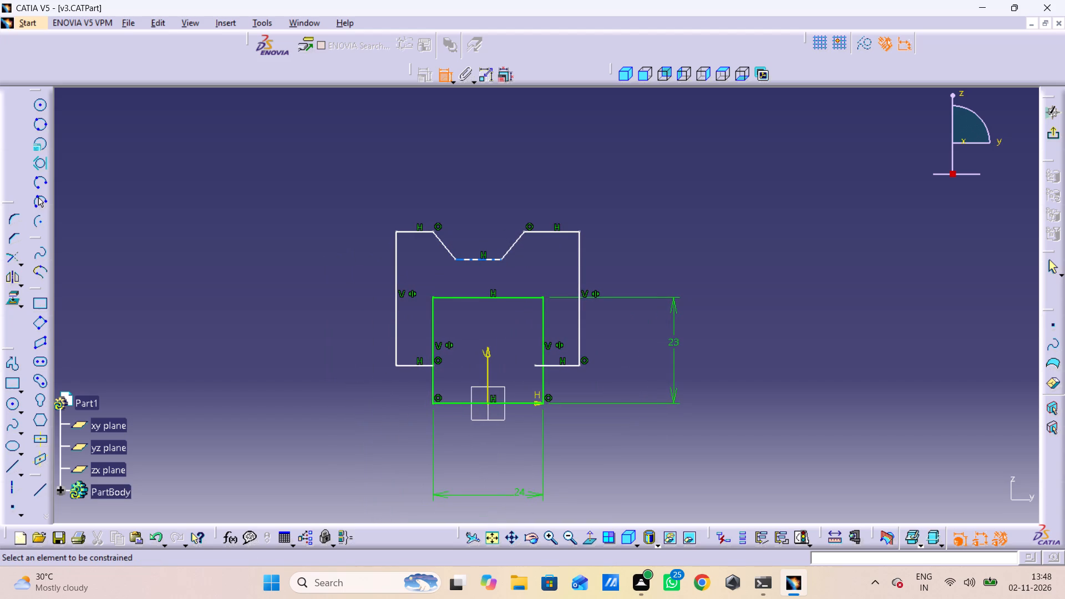
pyautogui.click(455, 263)
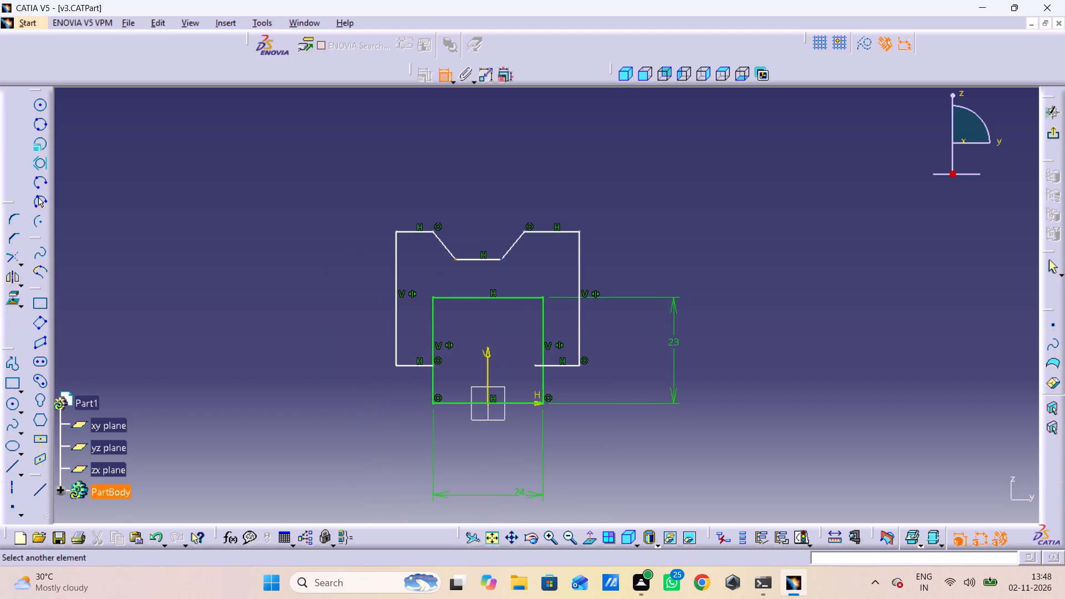
pyautogui.click(503, 259)
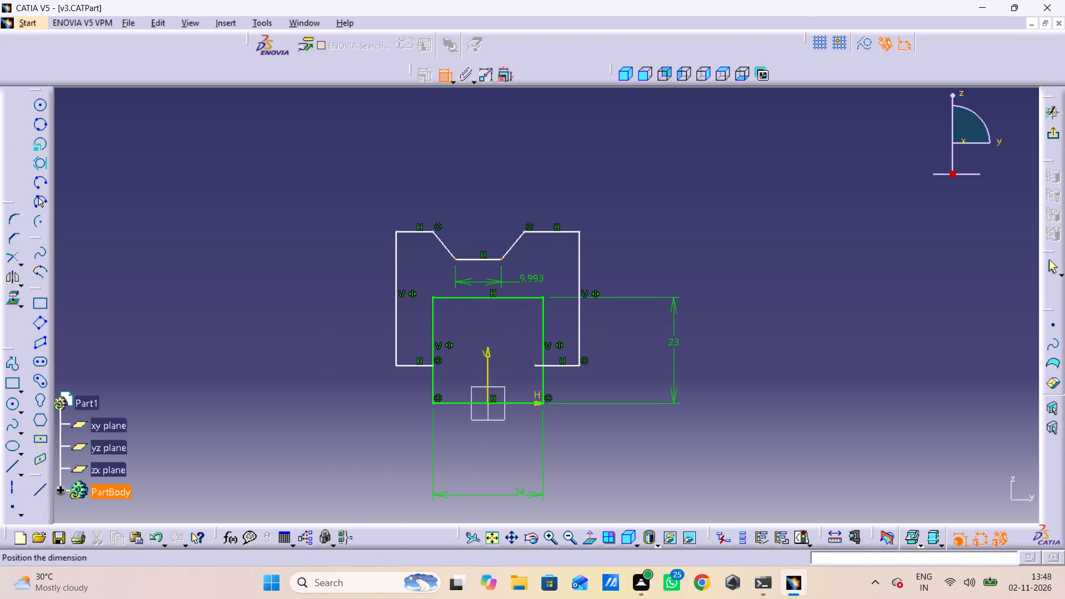
pyautogui.rightClick(530, 279)
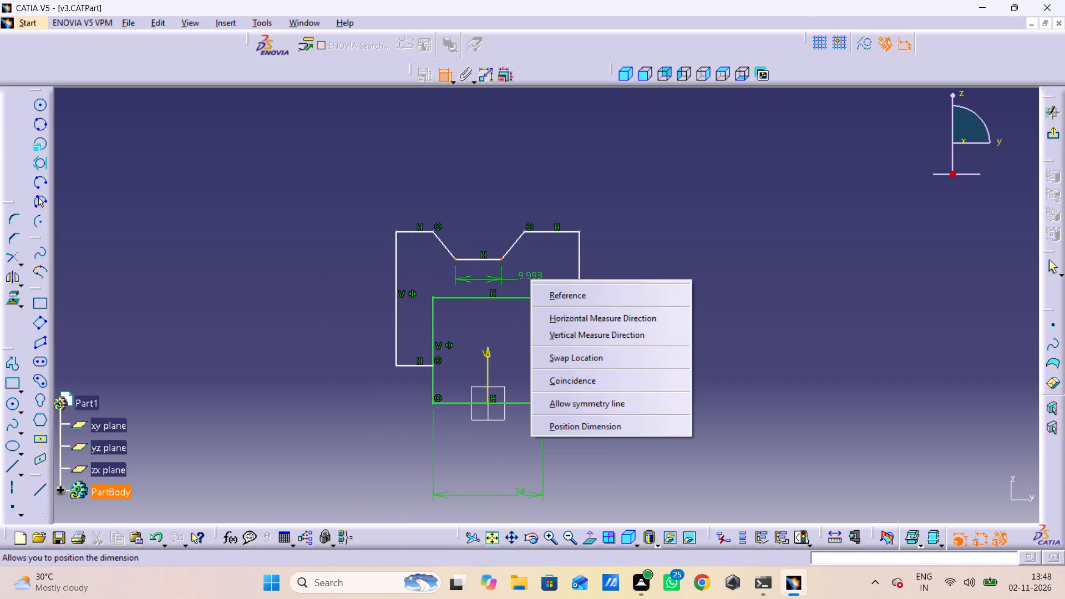
pyautogui.click(579, 403)
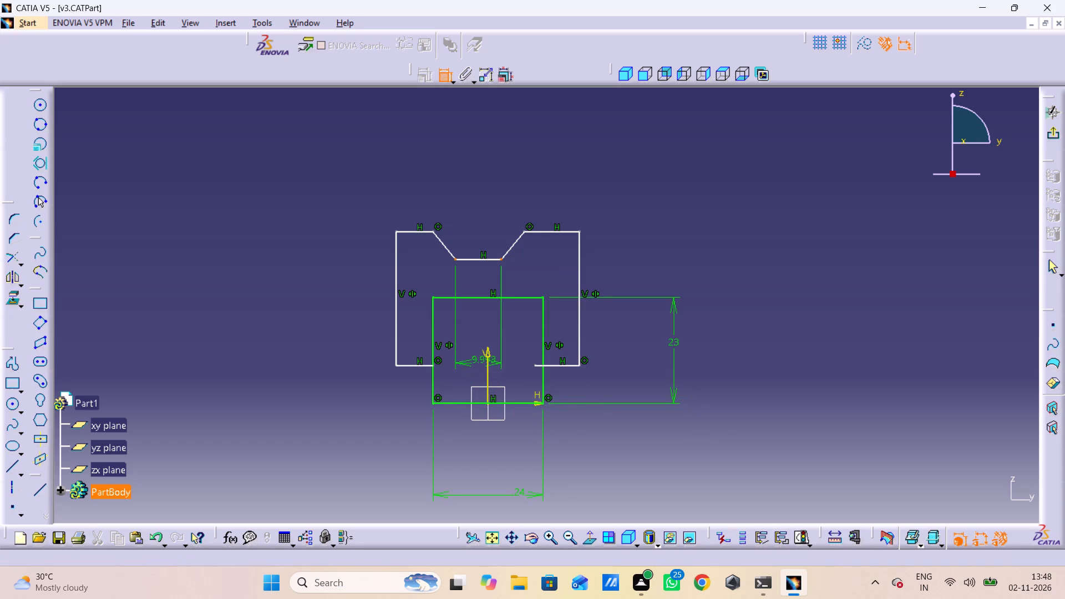
pyautogui.click(485, 358)
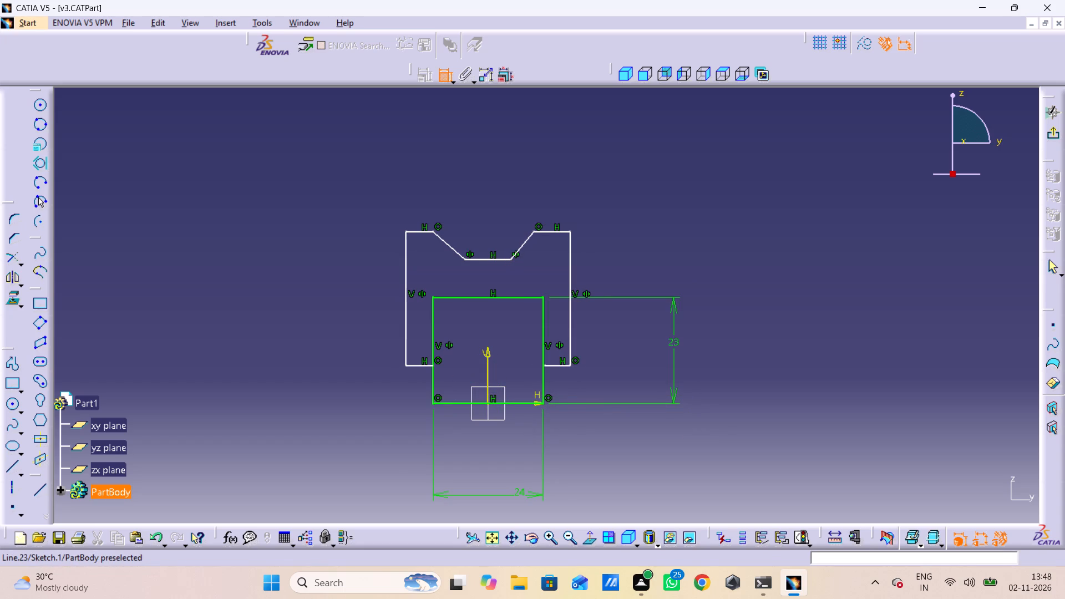
# Dimension the notch's floor above the profile and set its width to 16 mm.
pyautogui.click(481, 258)
pyautogui.click(490, 215)
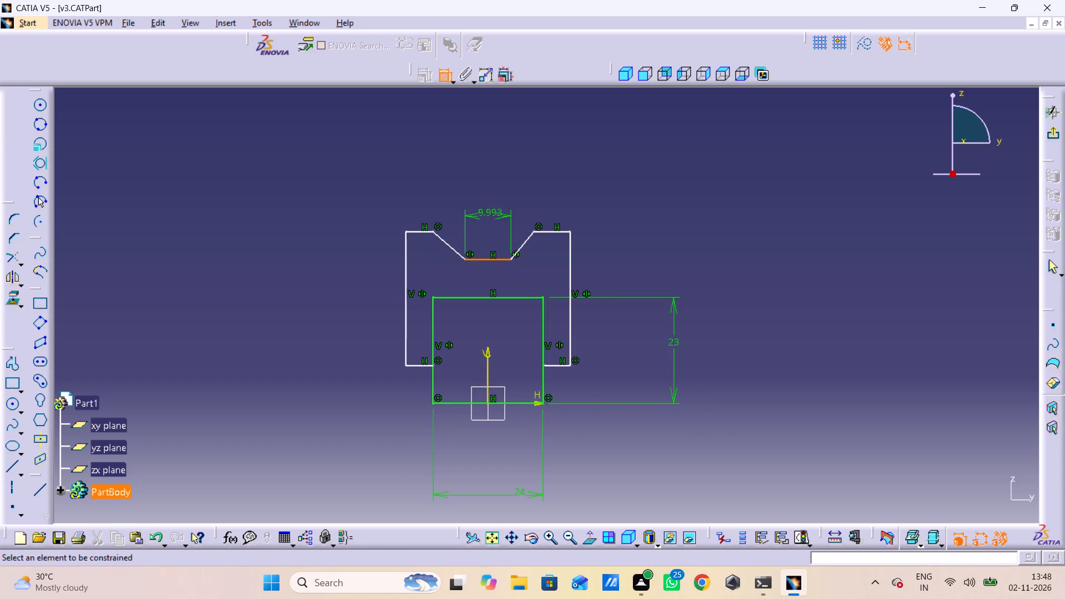
pyautogui.doubleClick(490, 208)
pyautogui.write('16')
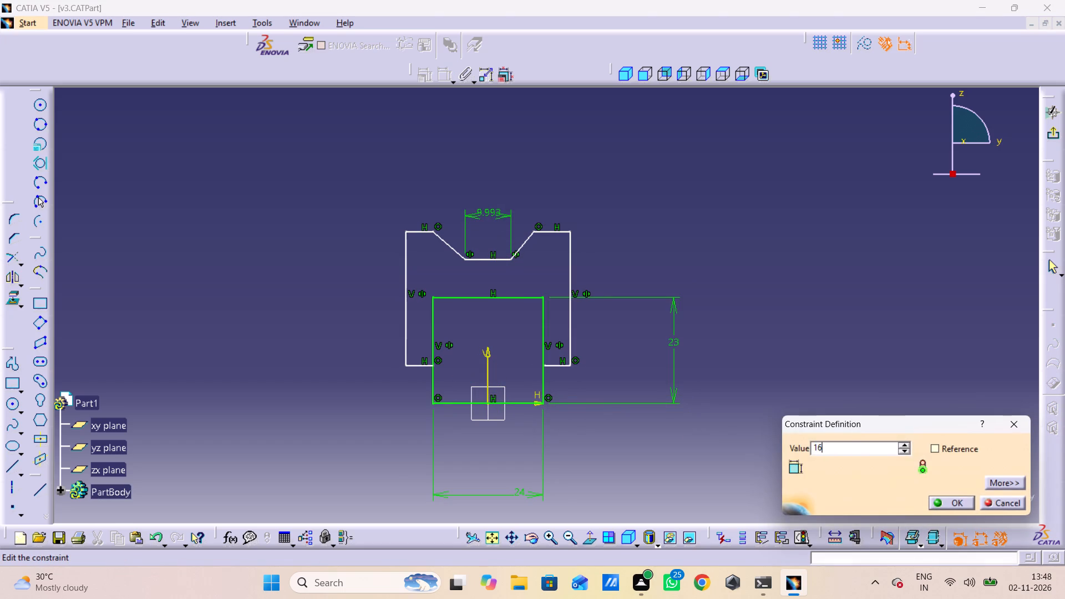
pyautogui.press('Return')
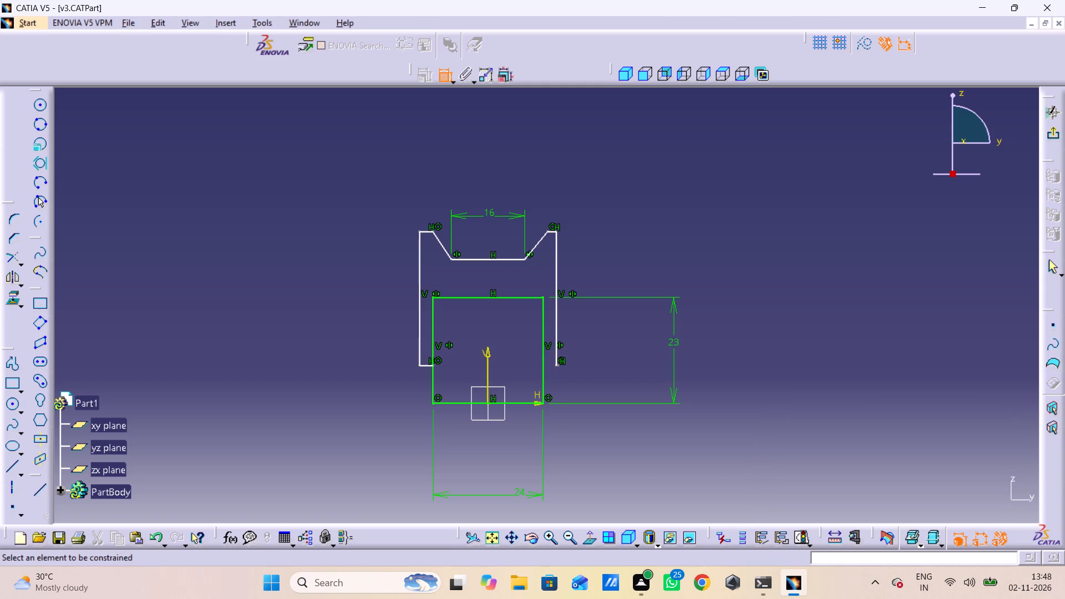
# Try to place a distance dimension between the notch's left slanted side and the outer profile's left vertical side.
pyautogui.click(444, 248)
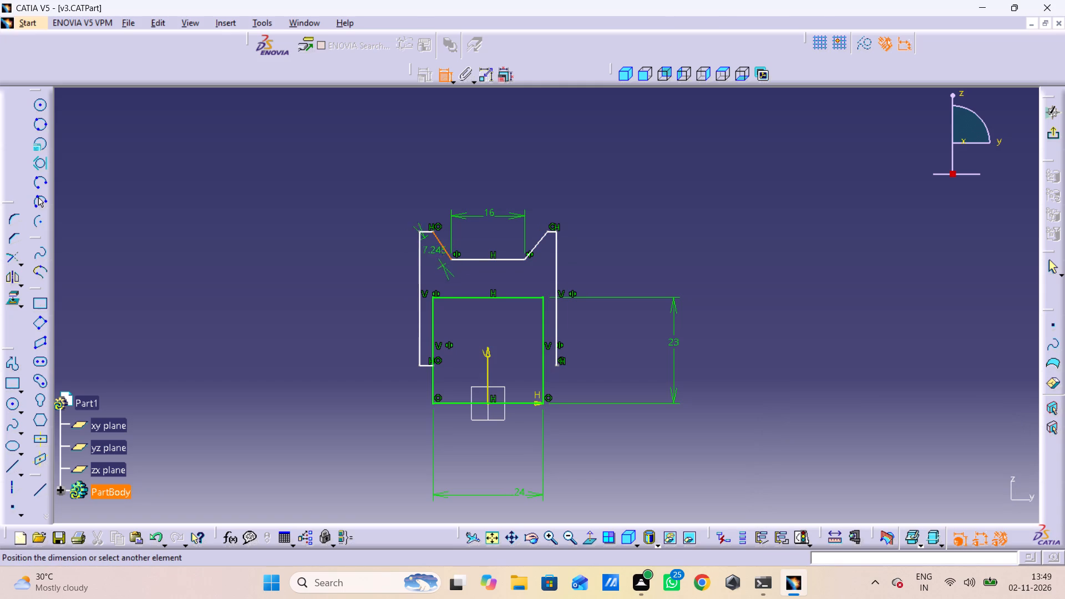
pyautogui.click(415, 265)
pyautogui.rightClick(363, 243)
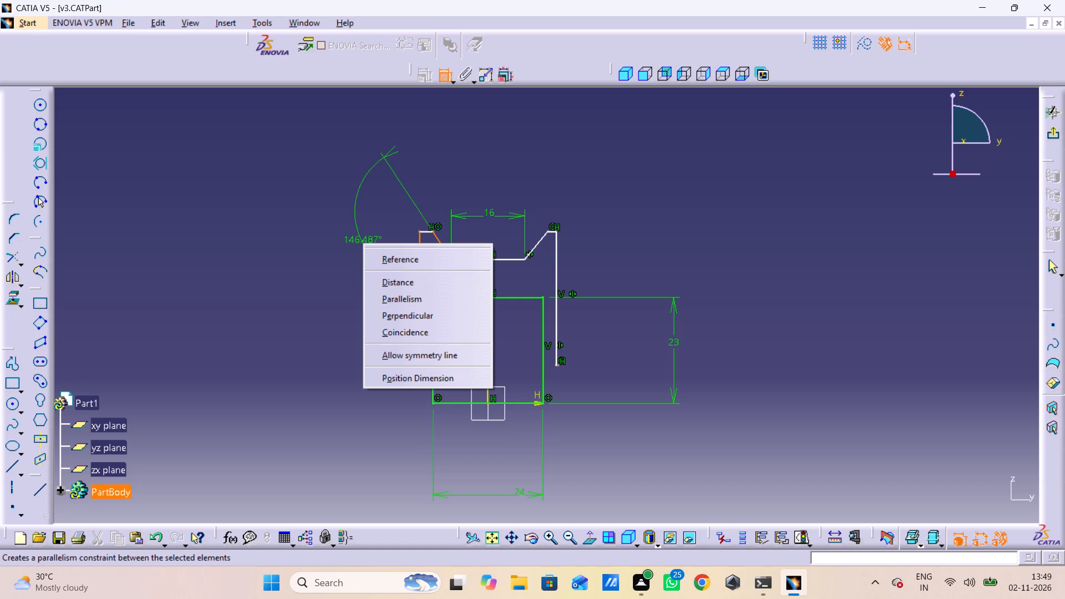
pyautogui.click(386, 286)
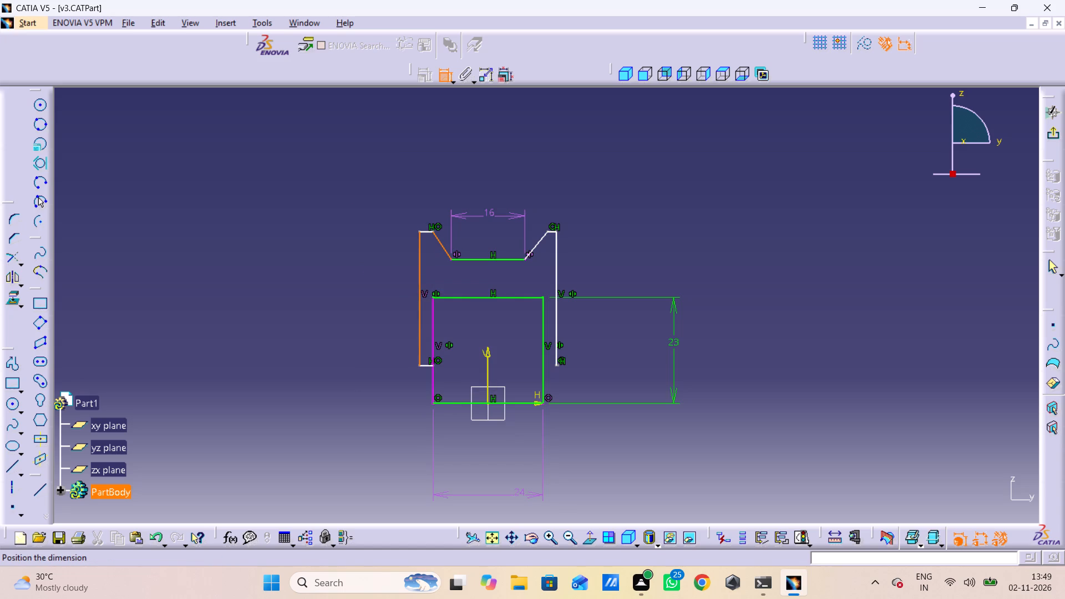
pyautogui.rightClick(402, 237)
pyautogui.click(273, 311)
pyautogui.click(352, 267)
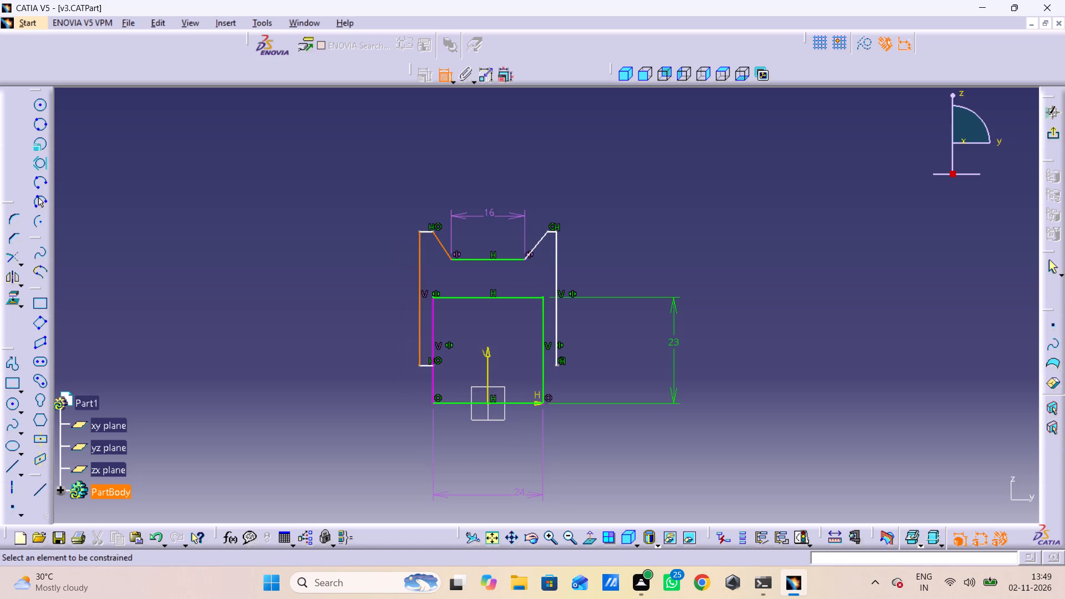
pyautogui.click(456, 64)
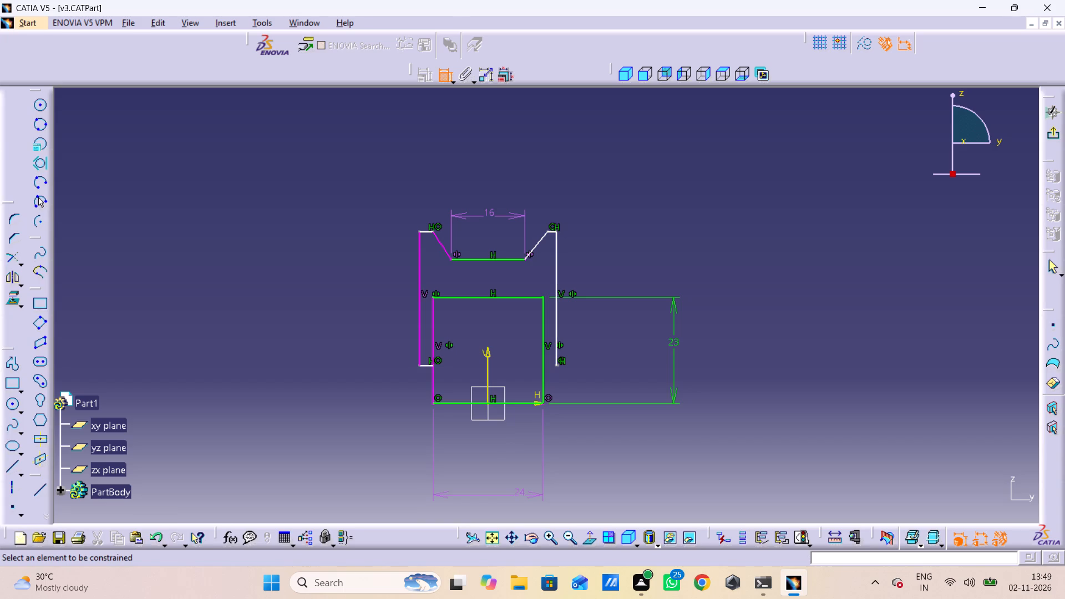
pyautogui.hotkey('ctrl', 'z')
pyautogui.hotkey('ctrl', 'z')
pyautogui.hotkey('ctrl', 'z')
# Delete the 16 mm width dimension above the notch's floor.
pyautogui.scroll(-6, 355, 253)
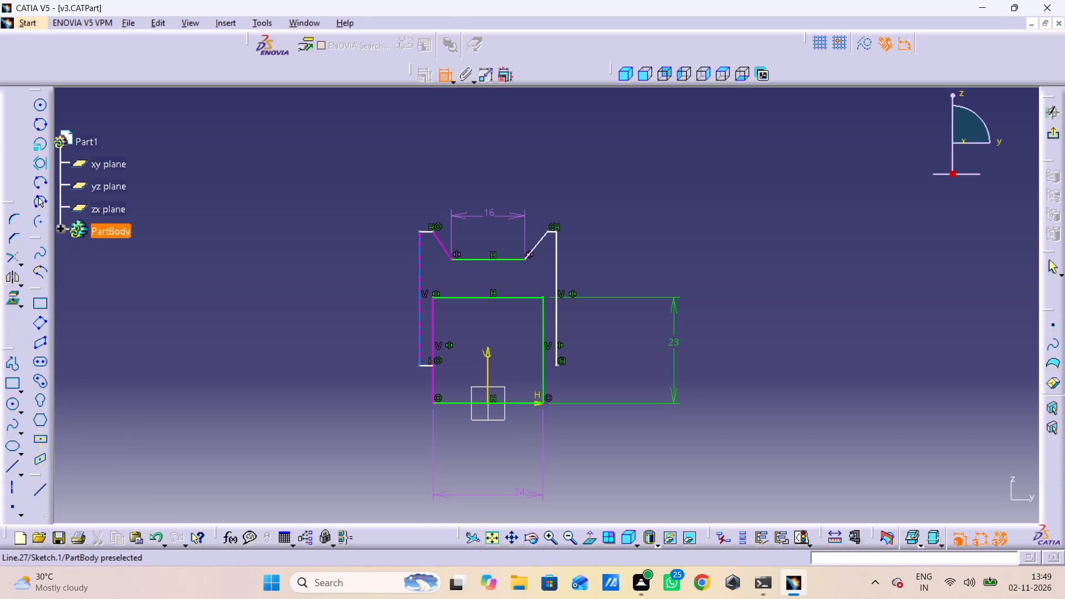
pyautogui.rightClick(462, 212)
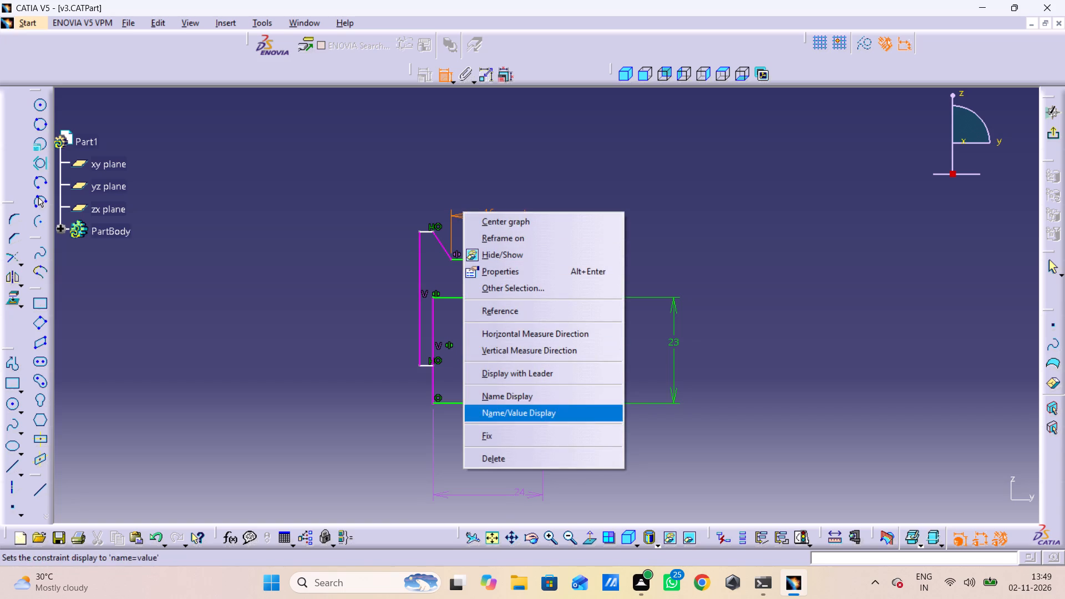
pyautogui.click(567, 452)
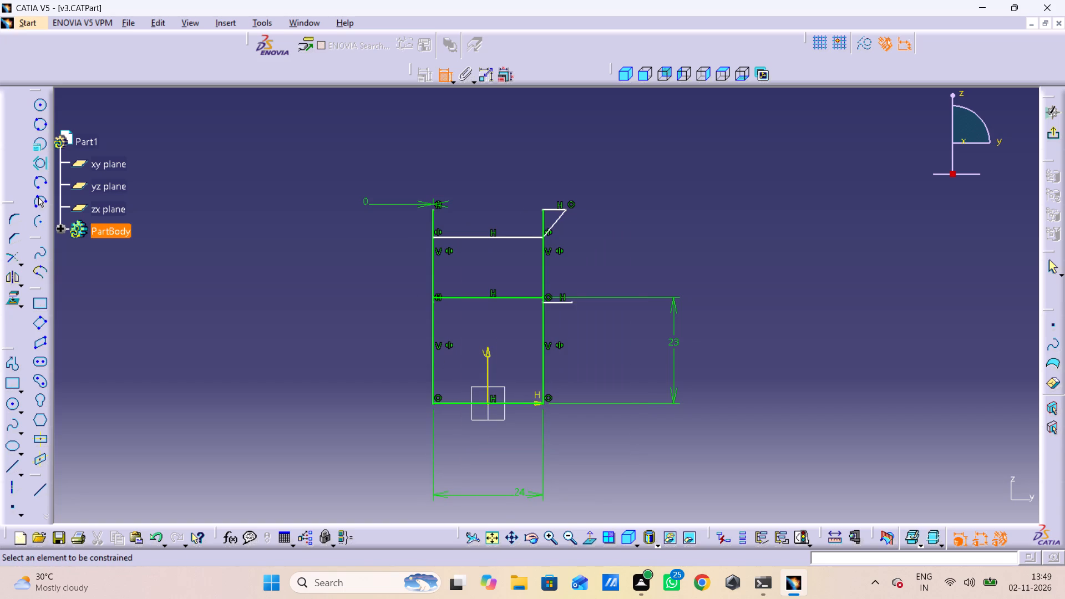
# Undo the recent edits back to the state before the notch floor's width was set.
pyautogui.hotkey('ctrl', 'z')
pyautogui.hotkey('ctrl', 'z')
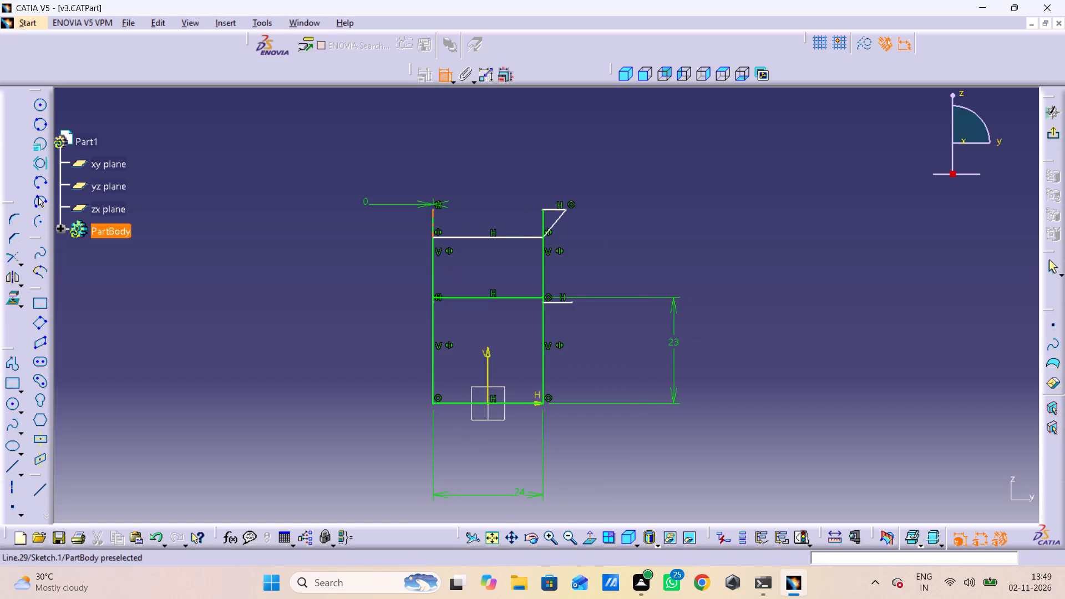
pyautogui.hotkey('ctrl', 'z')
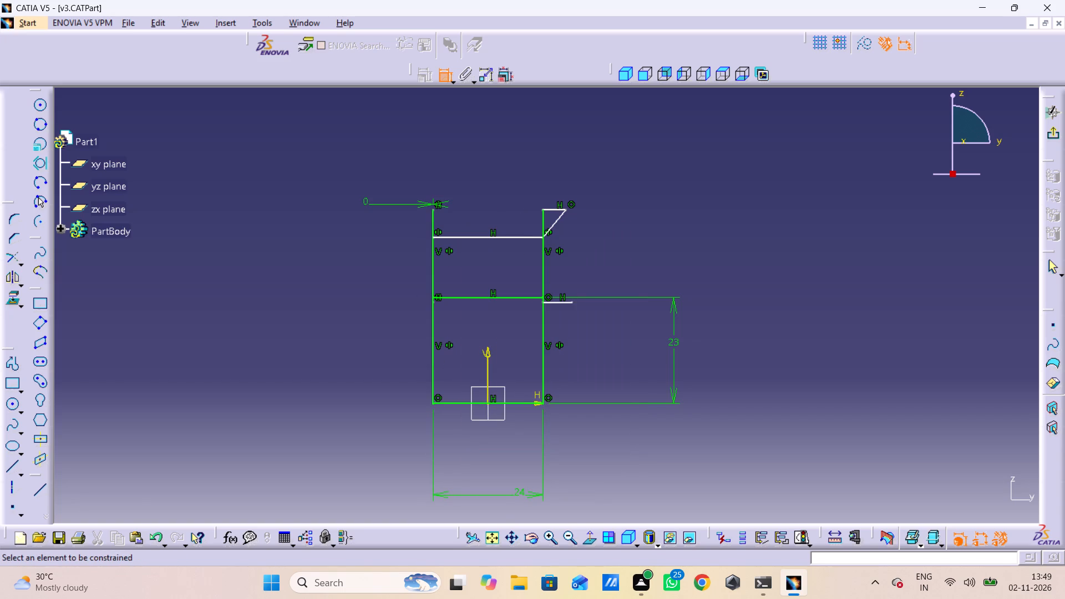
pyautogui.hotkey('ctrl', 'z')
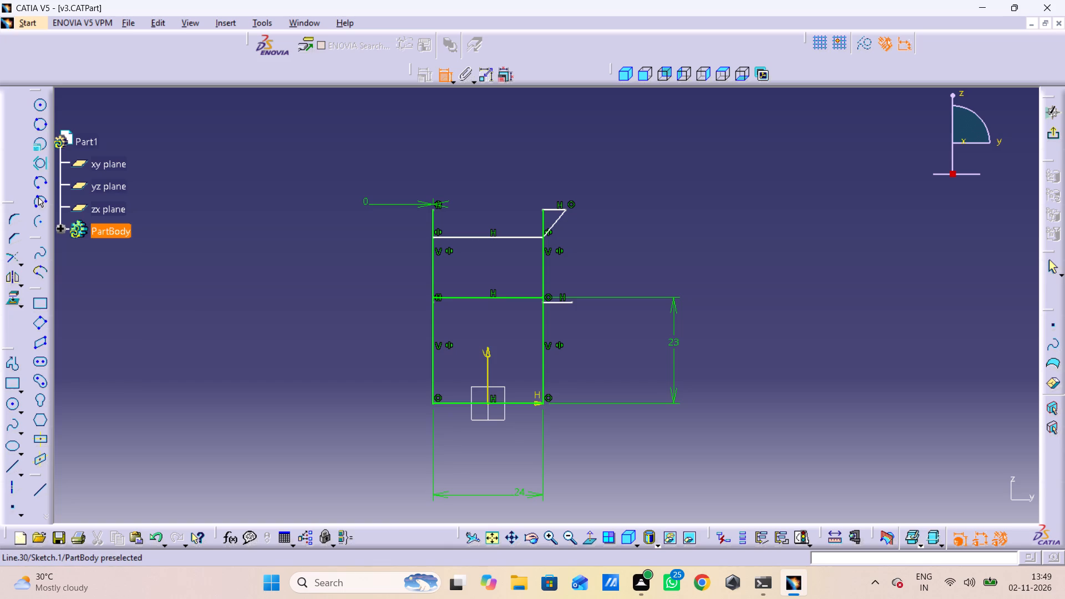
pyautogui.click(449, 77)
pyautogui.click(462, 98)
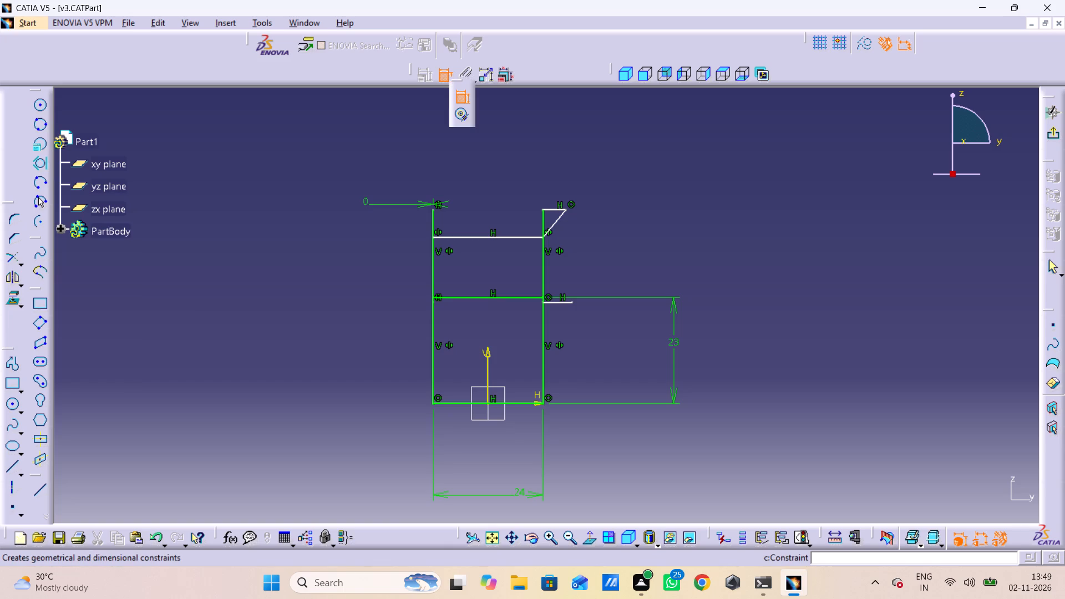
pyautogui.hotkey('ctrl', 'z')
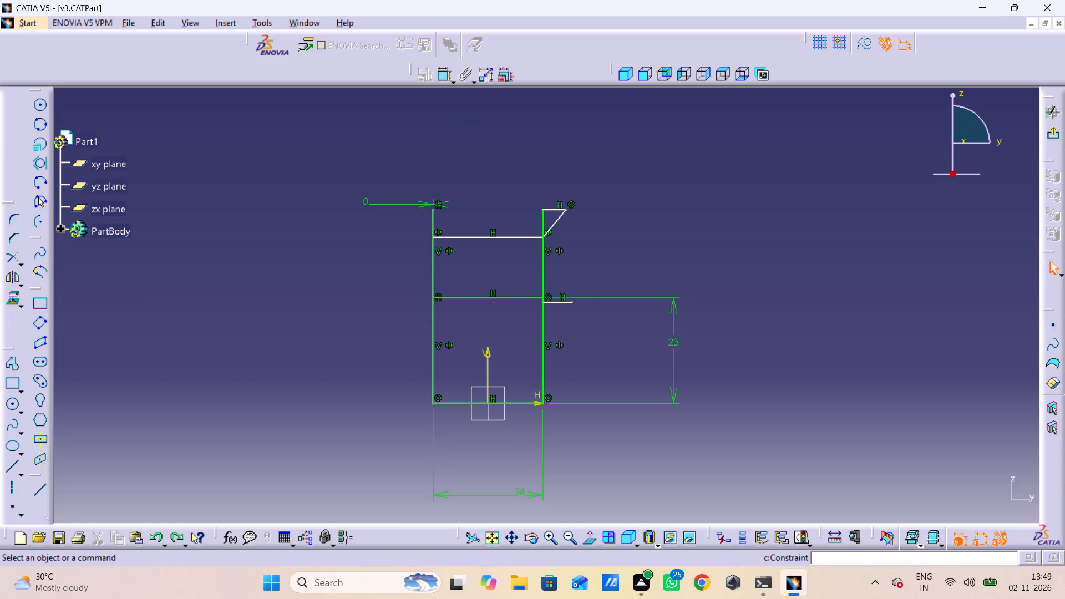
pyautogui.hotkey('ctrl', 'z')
# Set the notch floor's width to 16 mm.
pyautogui.click(485, 205)
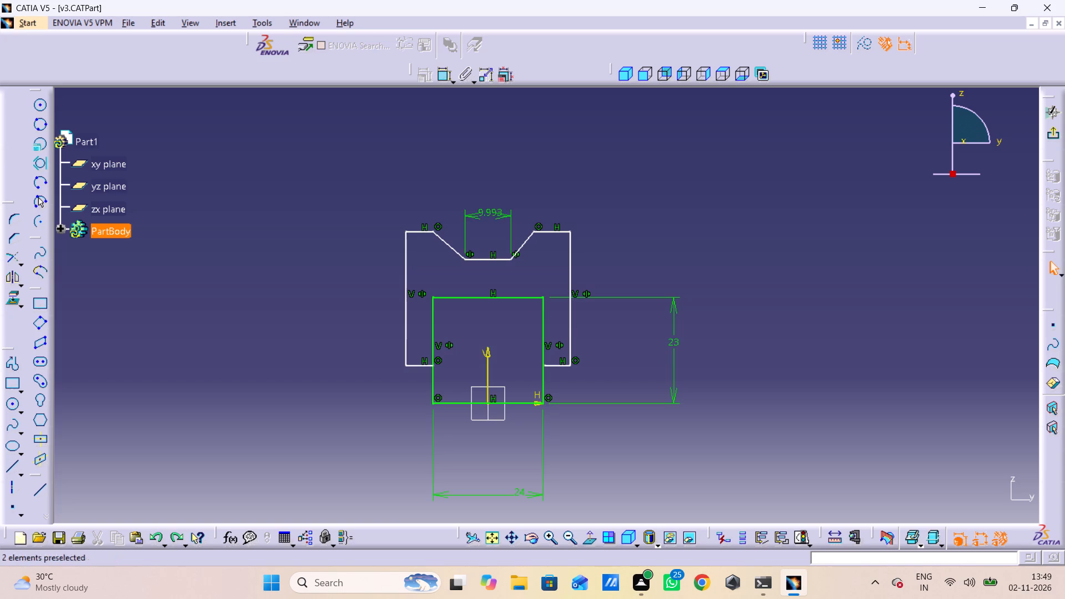
pyautogui.doubleClick(485, 209)
pyautogui.write('16')
pyautogui.press('Return')
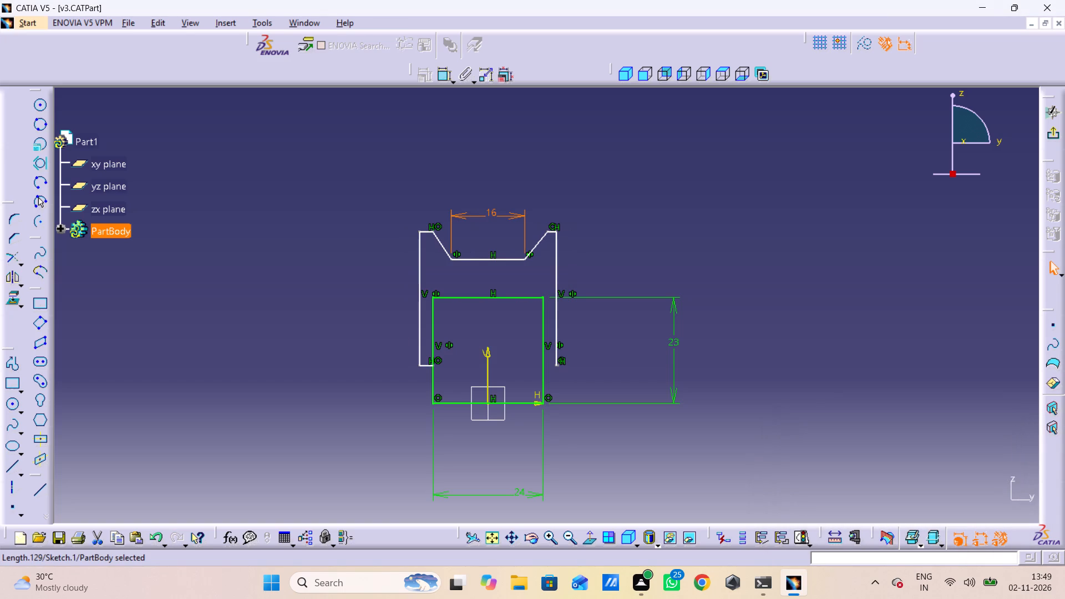
# Constrain the free end point of the outer profile's short bottom-right segment coincident with the rectangle's right side.
pyautogui.click(560, 366)
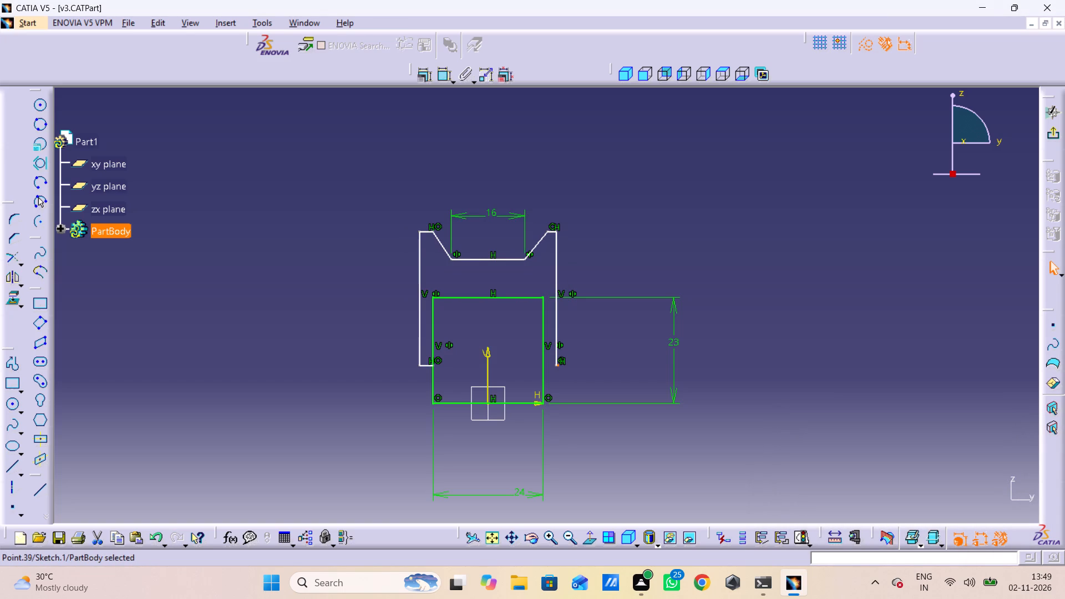
pyautogui.click(613, 348)
pyautogui.click(595, 359)
pyautogui.rightClick(595, 359)
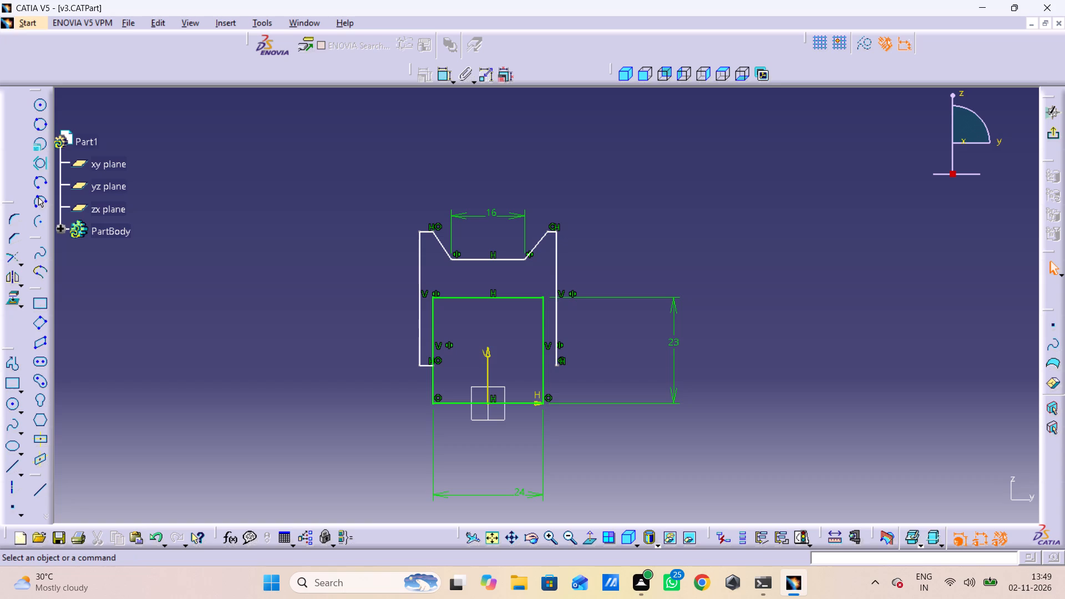
pyautogui.click(595, 359)
pyautogui.moveTo(591, 358); pyautogui.dragTo(595, 272, button='middle')
pyautogui.rightClick(599, 361)
pyautogui.scroll(1, 600, 316)
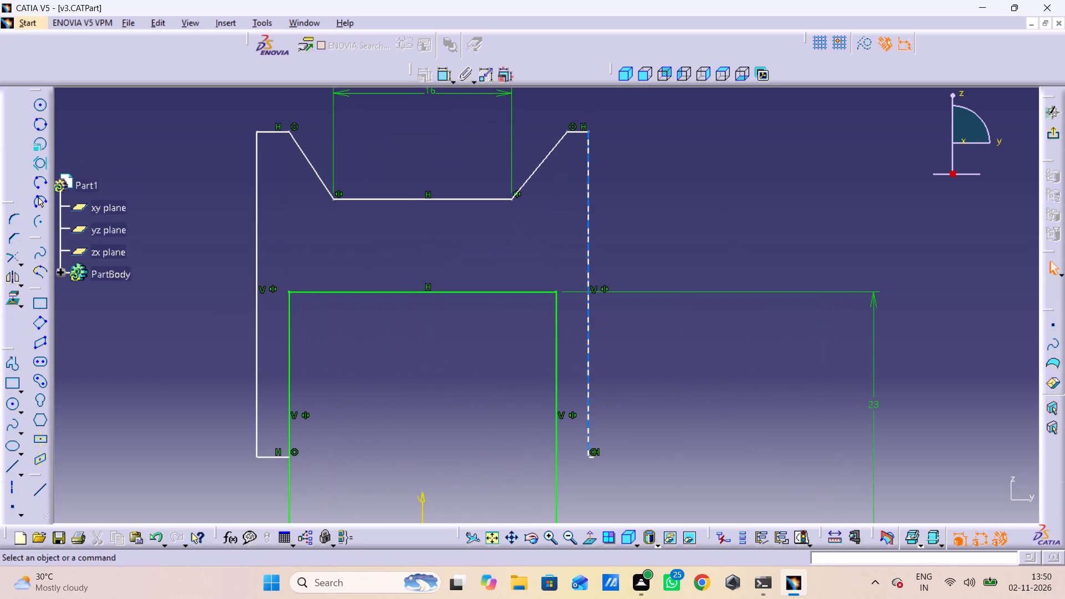
pyautogui.moveTo(574, 366); pyautogui.dragTo(582, 298, button='middle')
pyautogui.rightClick(575, 366)
pyautogui.moveTo(575, 312); pyautogui.dragTo(544, 93, button='middle')
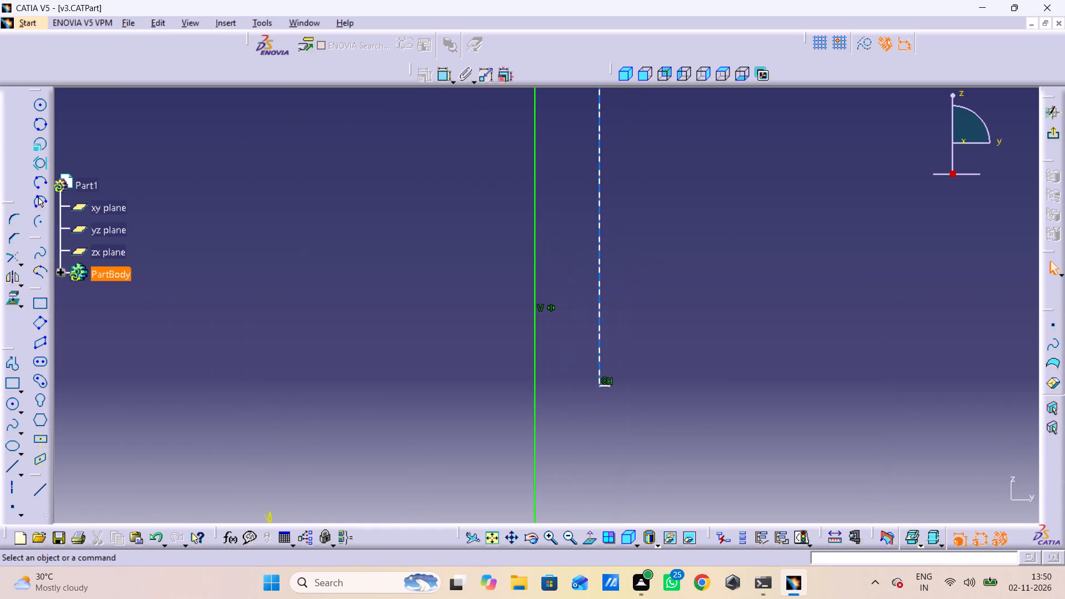
pyautogui.click(611, 387)
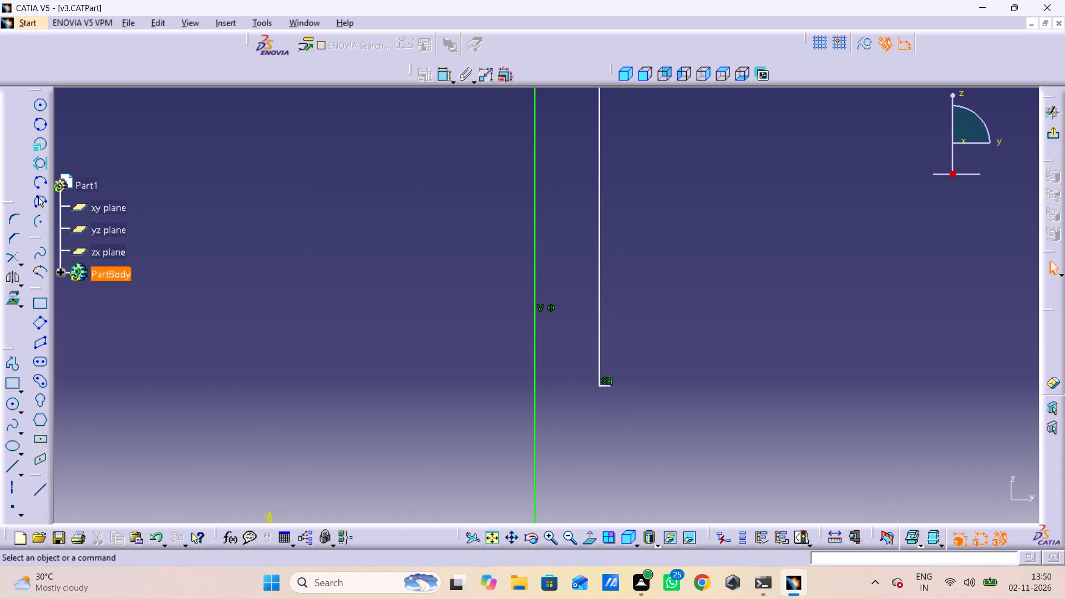
pyautogui.click(611, 382)
pyautogui.click(659, 356)
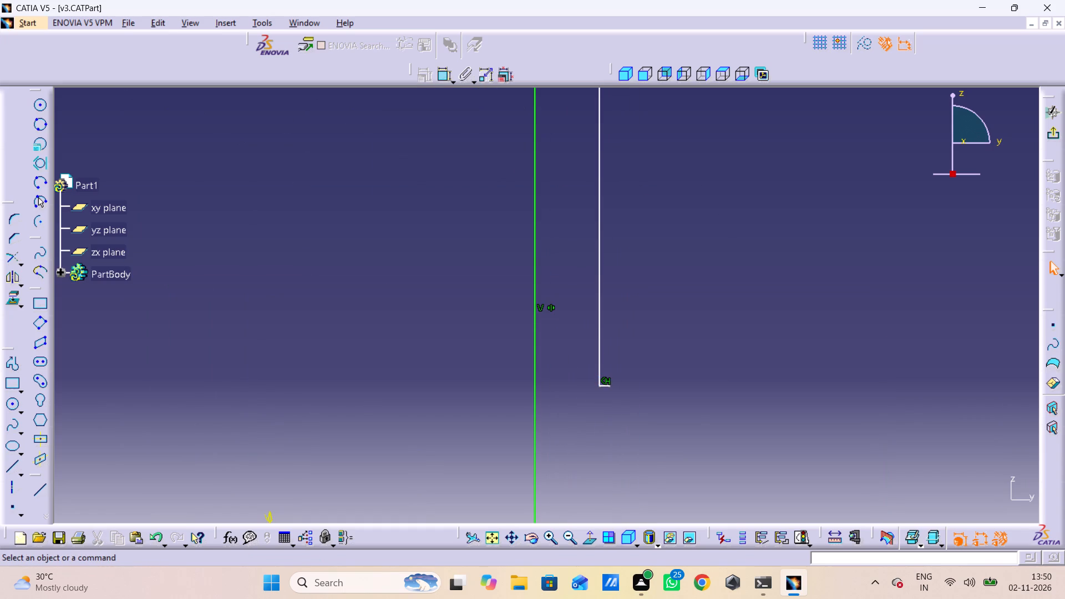
pyautogui.click(606, 386)
pyautogui.click(535, 395)
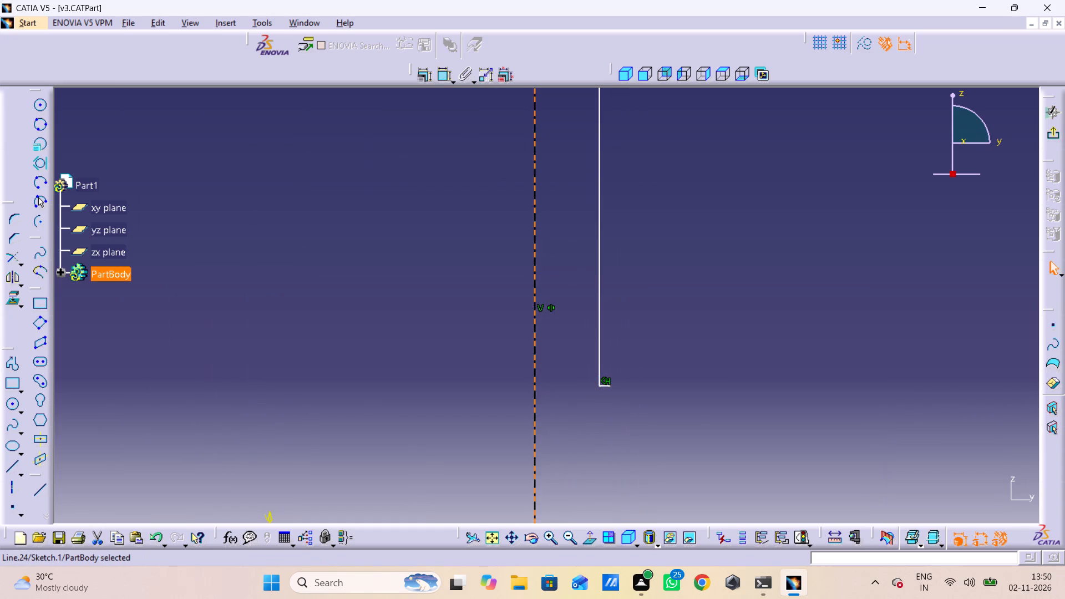
pyautogui.rightClick(699, 364)
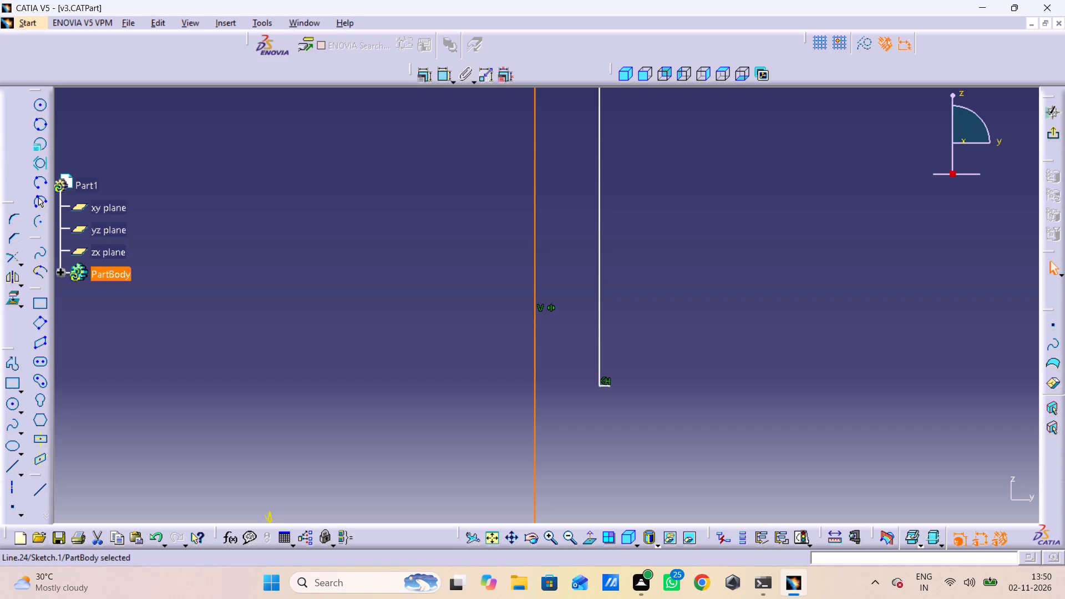
pyautogui.click(473, 197)
pyautogui.doubleClick(439, 79)
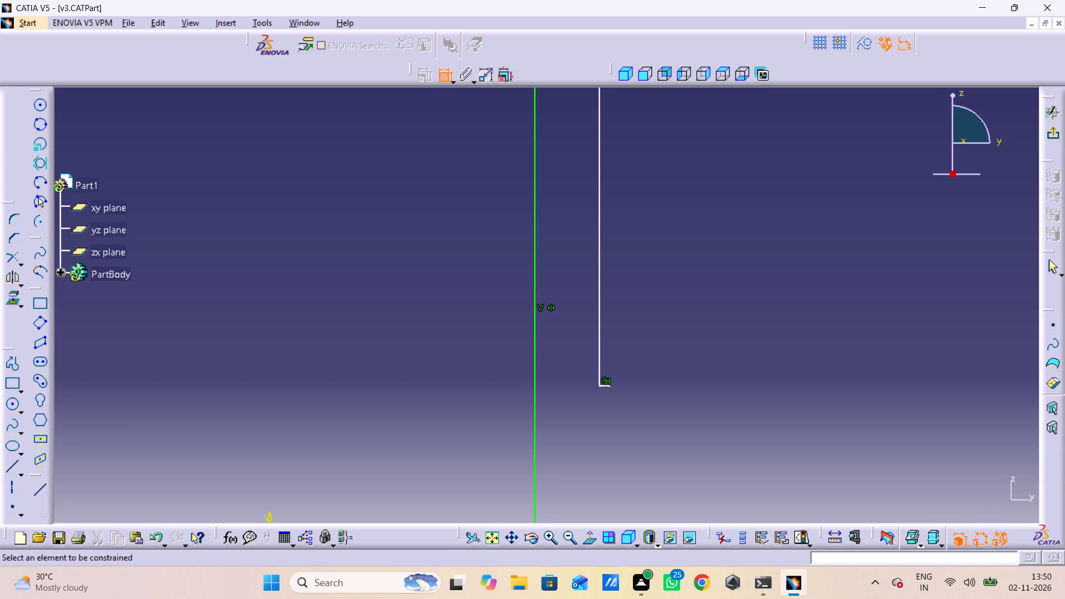
pyautogui.click(610, 387)
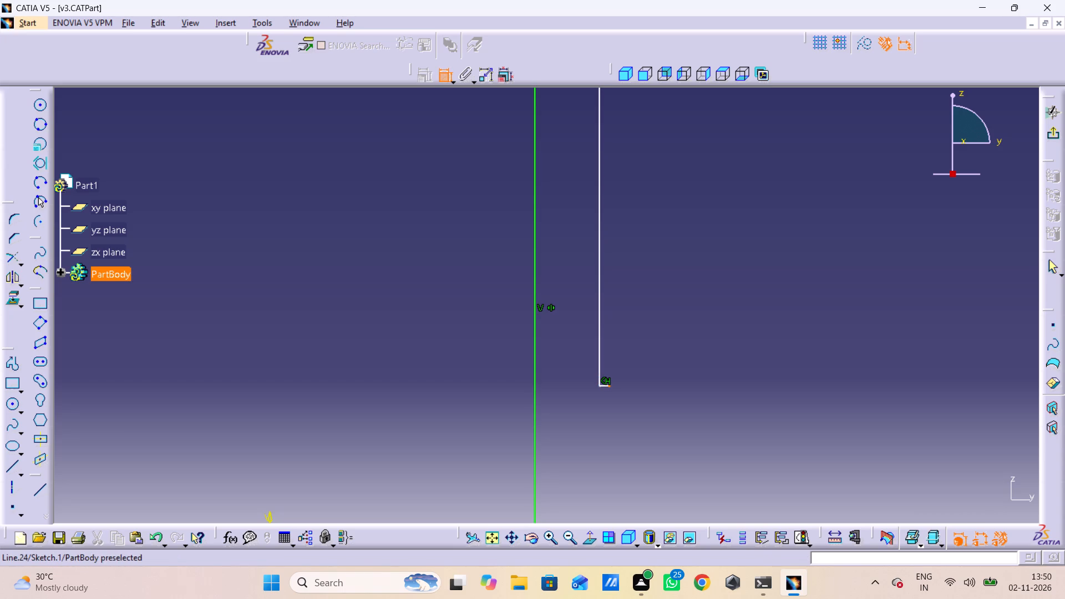
pyautogui.click(537, 388)
pyautogui.moveTo(682, 340); pyautogui.dragTo(674, 358, button='right')
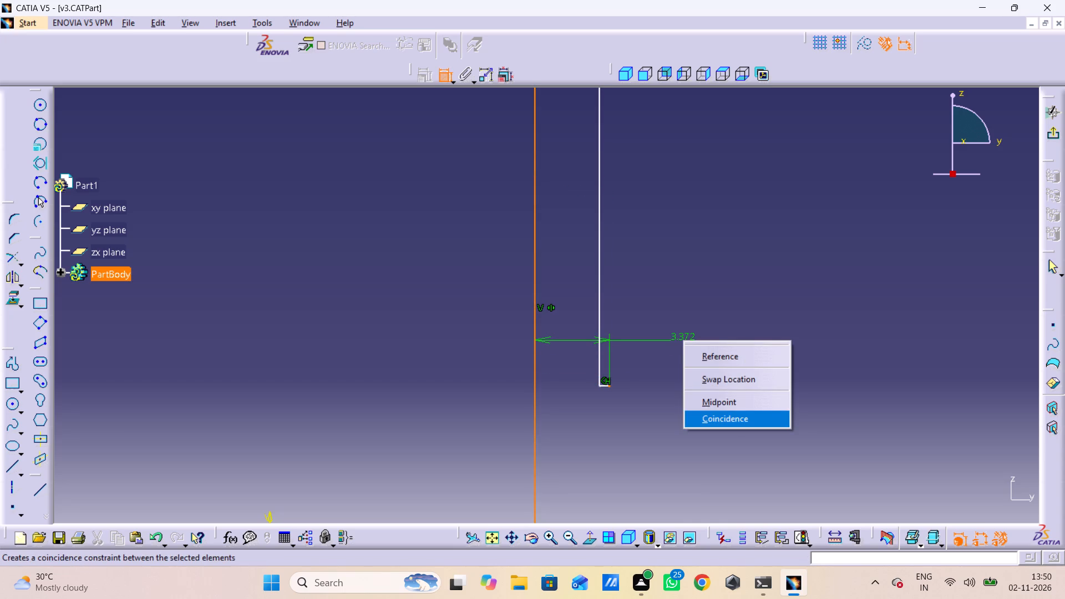
pyautogui.click(719, 418)
pyautogui.click(497, 388)
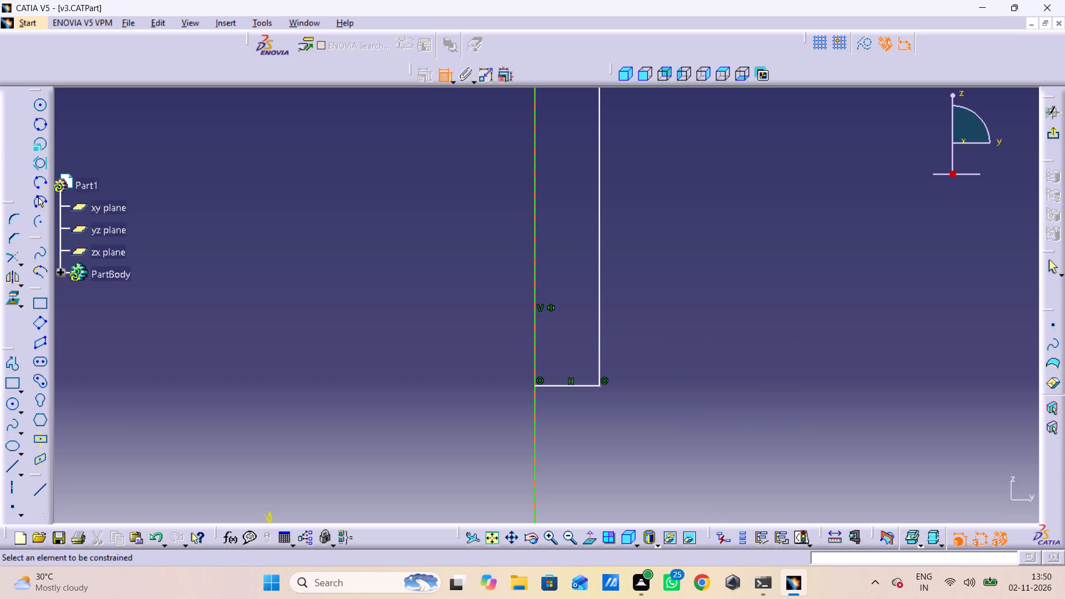
# Dimension the height of the short bottom-right segment above the rectangle's bottom edge and set it to 8 mm.
pyautogui.moveTo(492, 367); pyautogui.dragTo(529, 436, button='middle')
pyautogui.rightClick(492, 367)
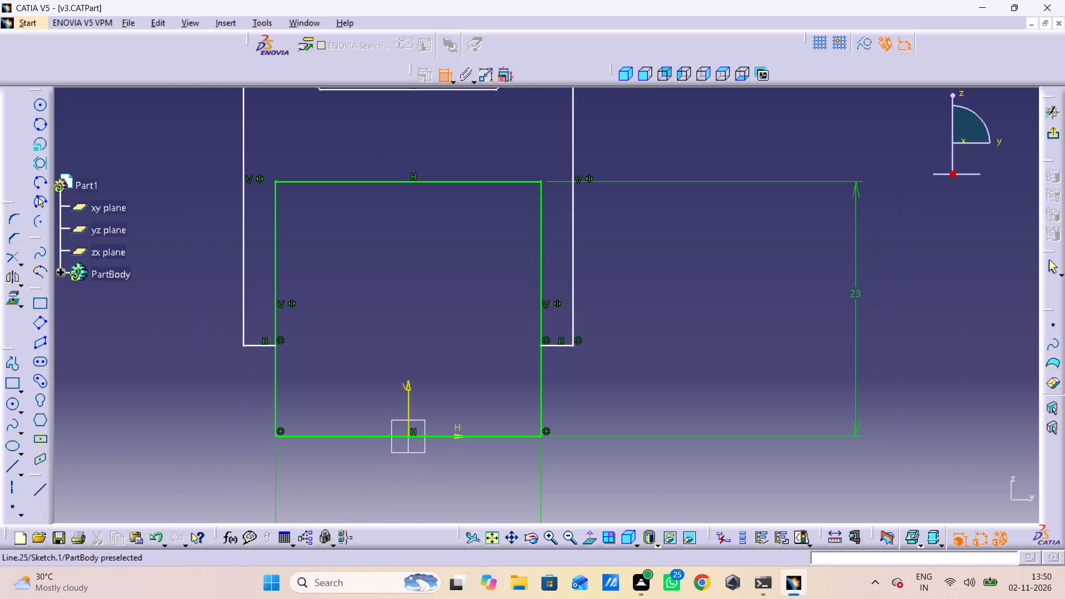
pyautogui.click(561, 347)
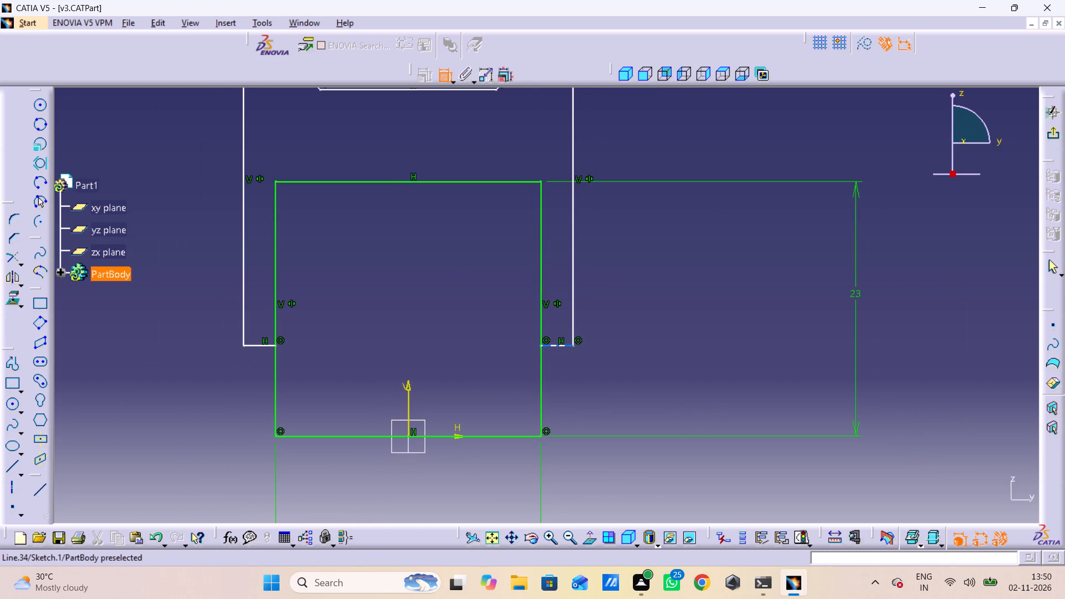
pyautogui.click(513, 436)
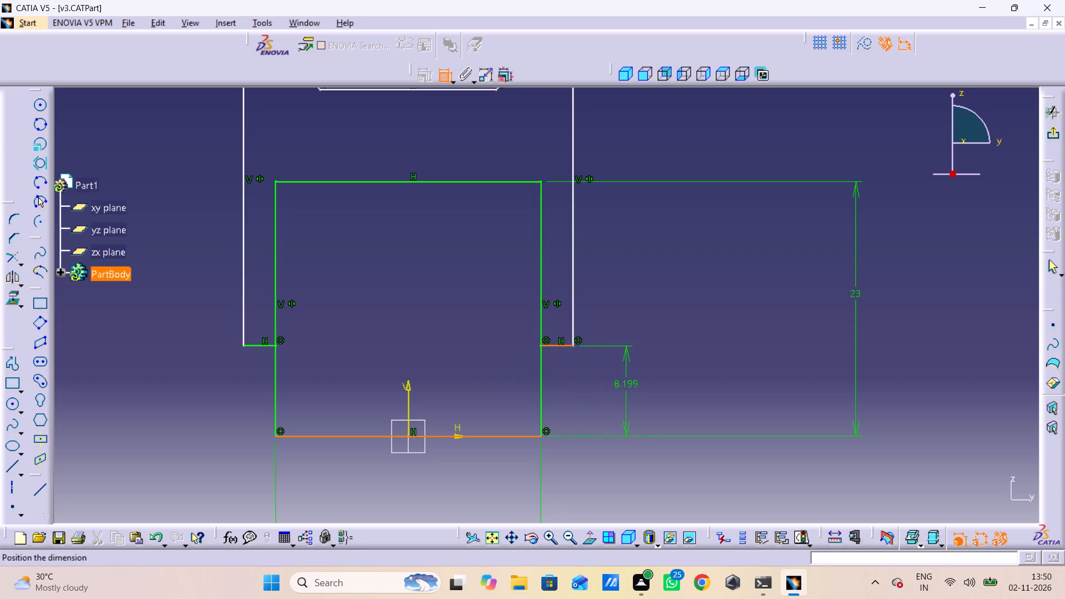
pyautogui.click(638, 396)
pyautogui.doubleClick(638, 393)
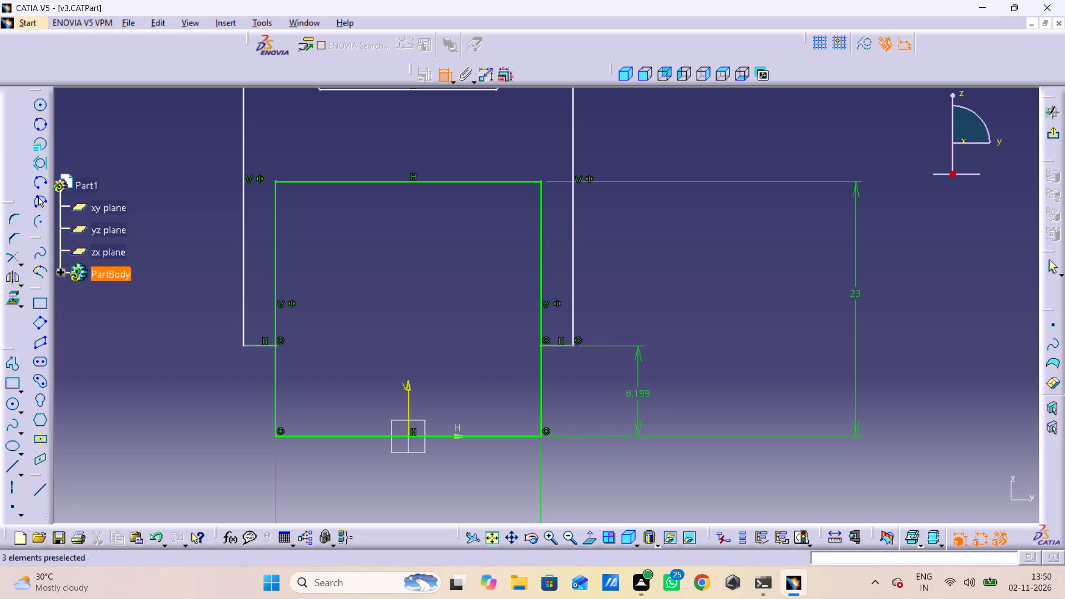
pyautogui.press('8')
pyautogui.press('Return')
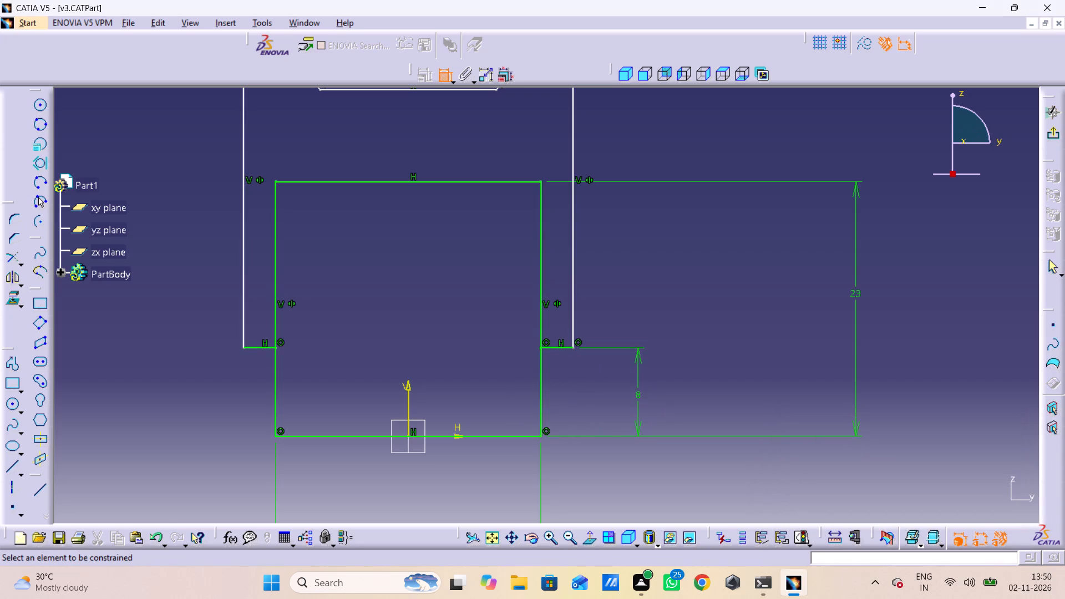
# Dimension the outer profile's overall width between its two outer vertical sides and set it to 40 mm.
pyautogui.moveTo(459, 368); pyautogui.dragTo(465, 369, button='middle')
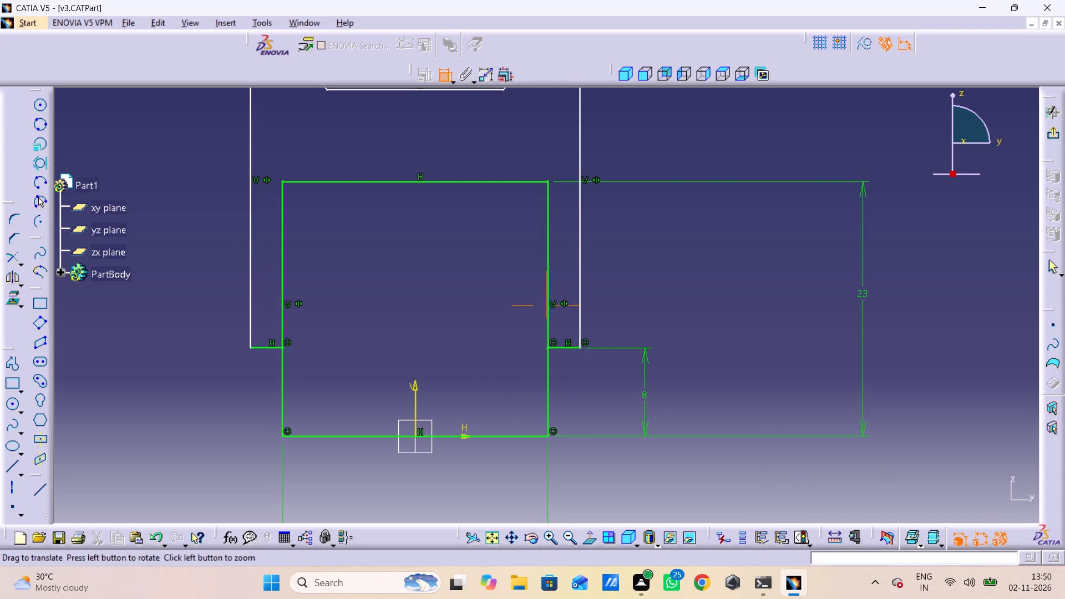
pyautogui.moveTo(465, 369); pyautogui.dragTo(489, 454, button='middle')
pyautogui.rightClick(466, 370)
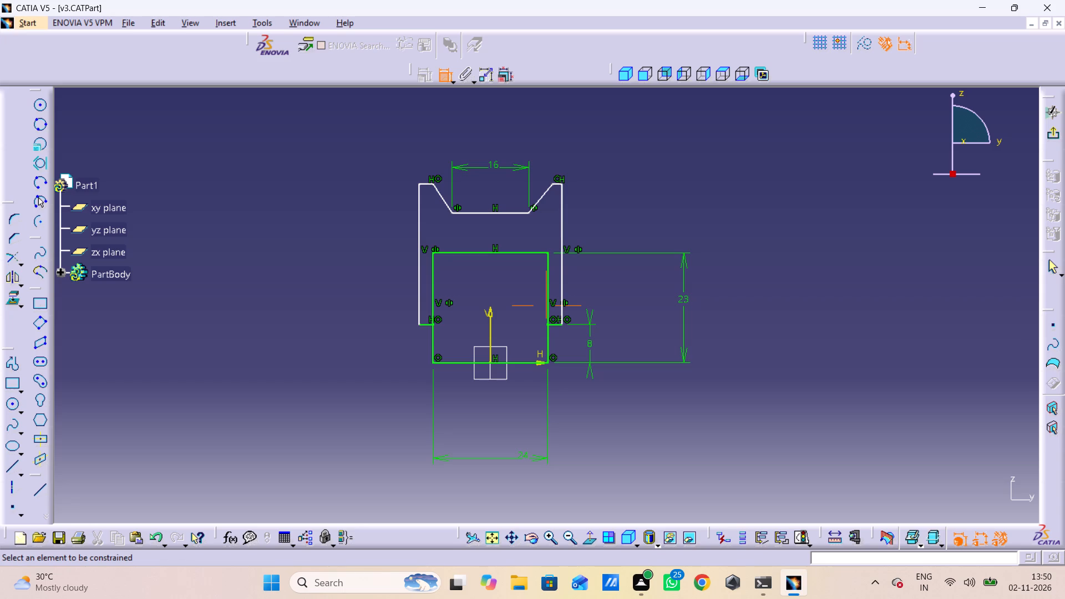
pyautogui.click(420, 327)
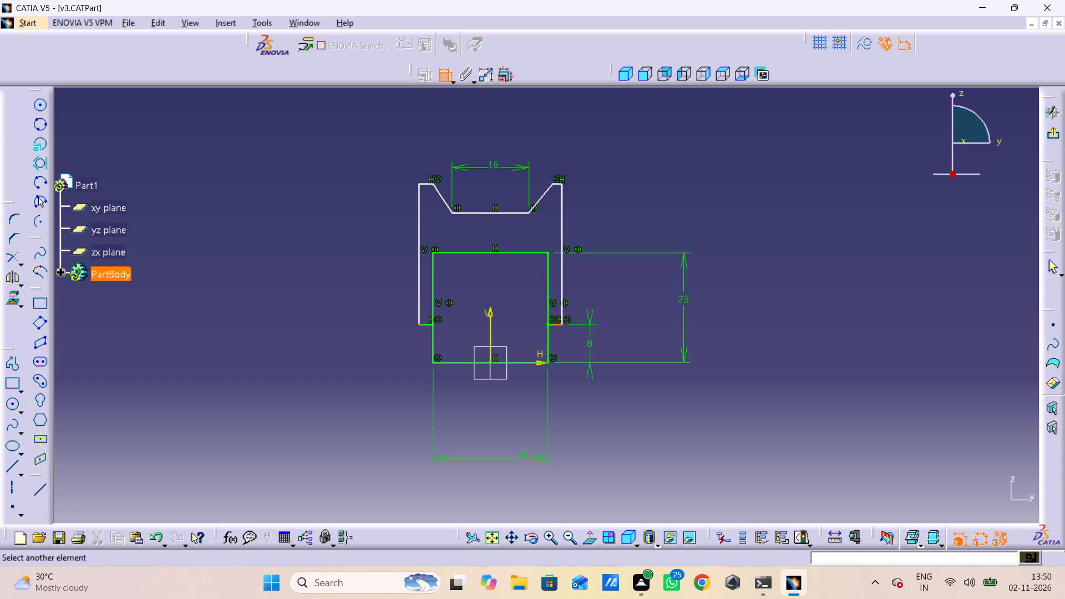
pyautogui.click(562, 328)
pyautogui.moveTo(559, 326); pyautogui.dragTo(564, 332)
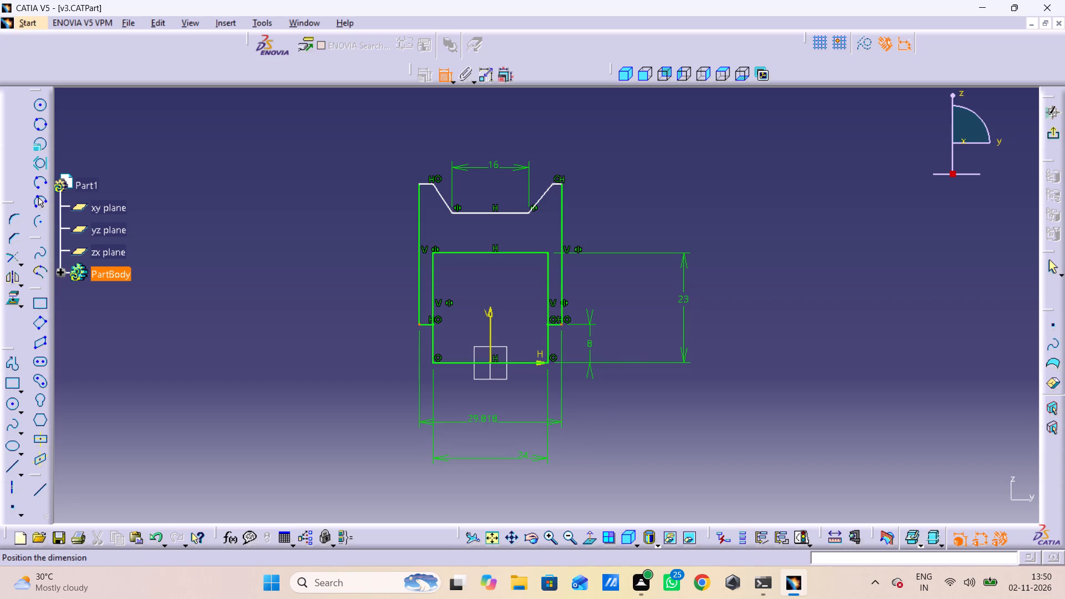
pyautogui.tripleClick(486, 416)
pyautogui.write('40')
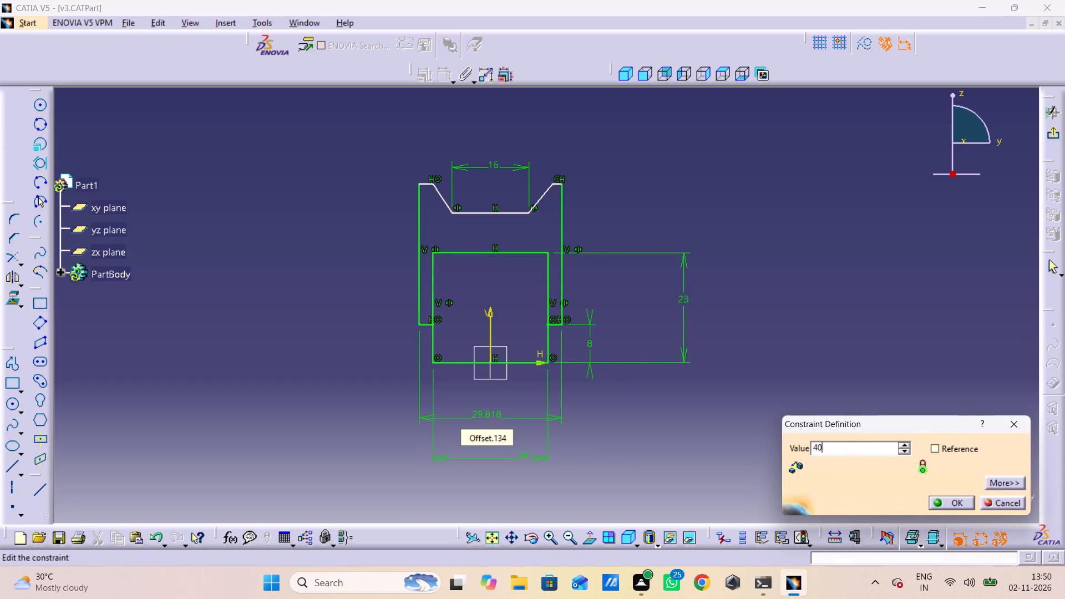
pyautogui.press('Return')
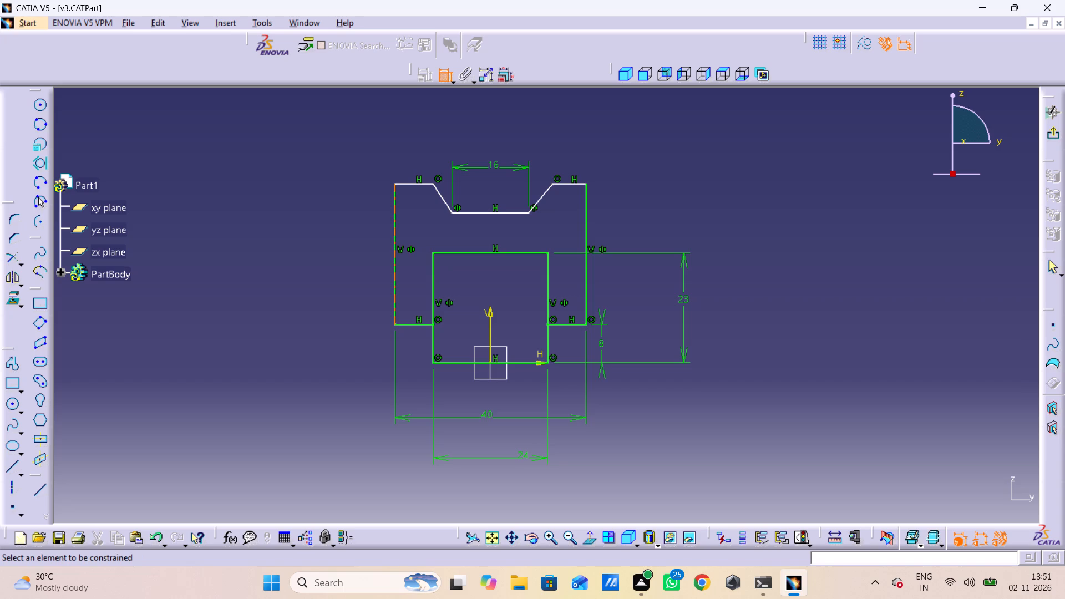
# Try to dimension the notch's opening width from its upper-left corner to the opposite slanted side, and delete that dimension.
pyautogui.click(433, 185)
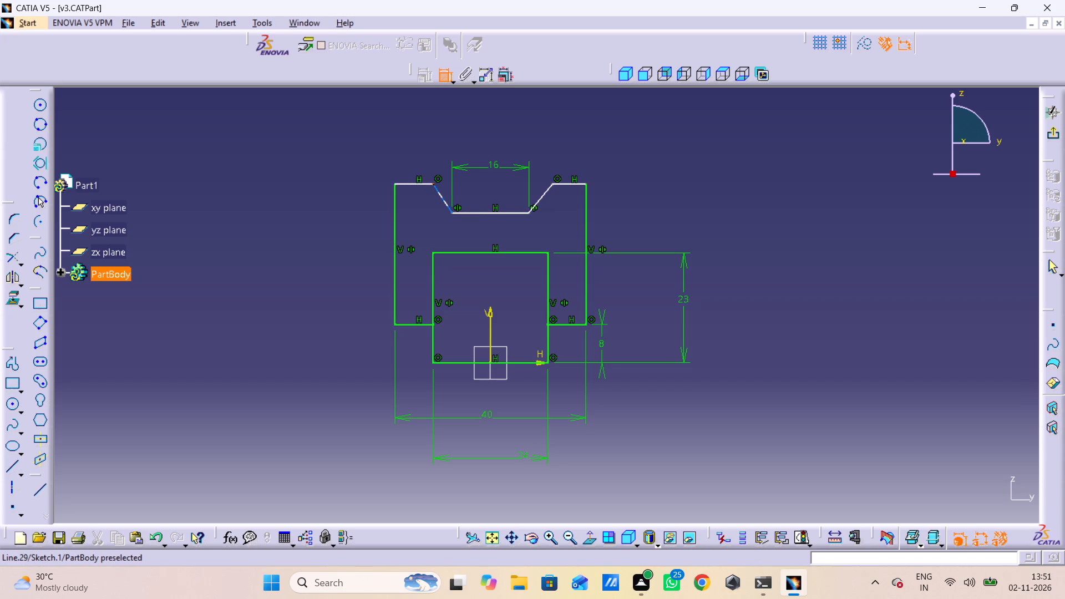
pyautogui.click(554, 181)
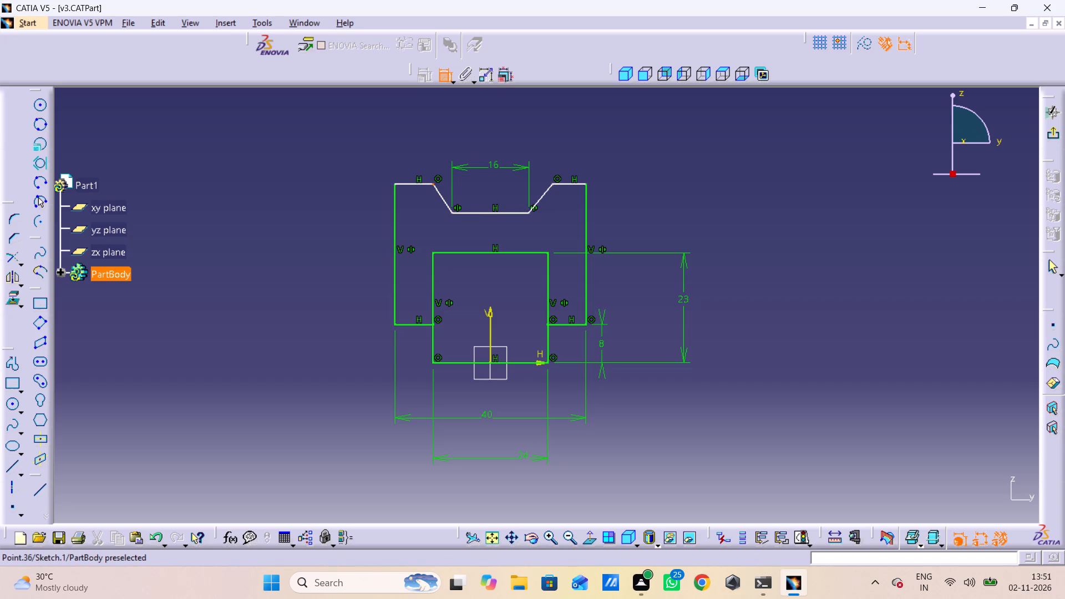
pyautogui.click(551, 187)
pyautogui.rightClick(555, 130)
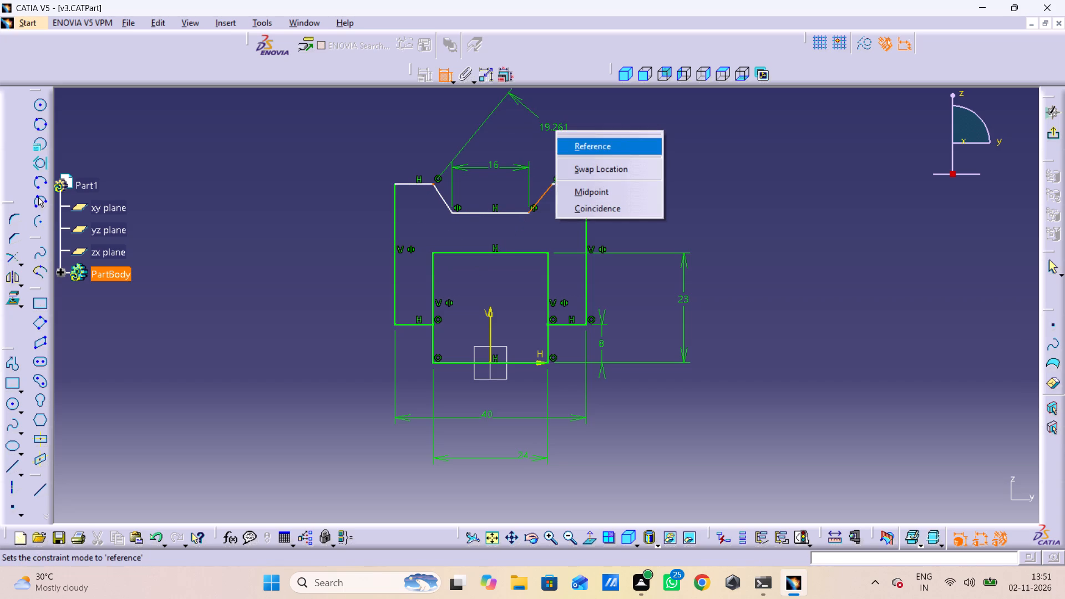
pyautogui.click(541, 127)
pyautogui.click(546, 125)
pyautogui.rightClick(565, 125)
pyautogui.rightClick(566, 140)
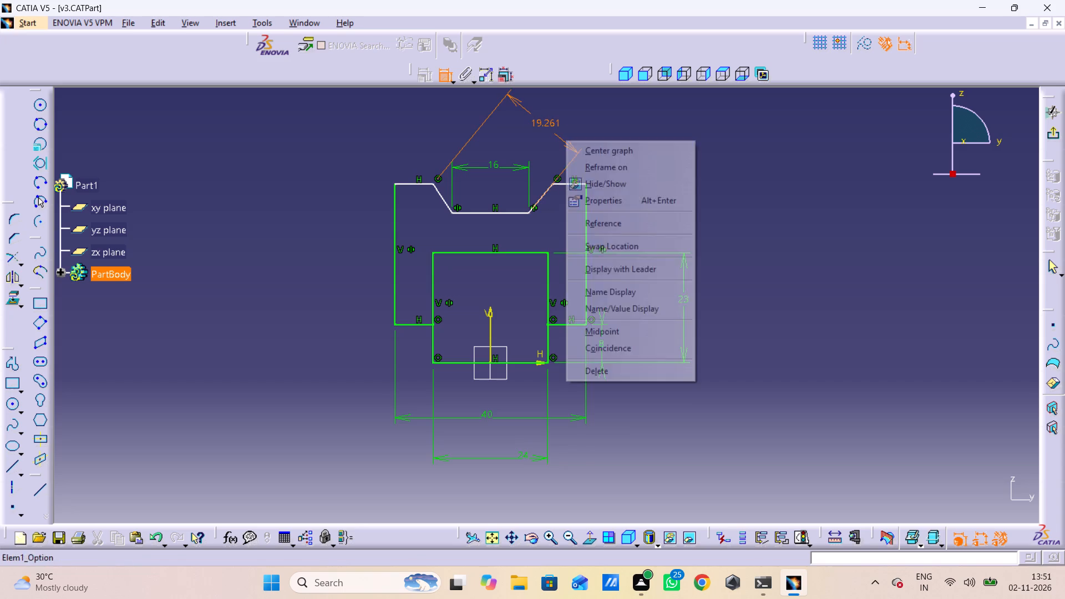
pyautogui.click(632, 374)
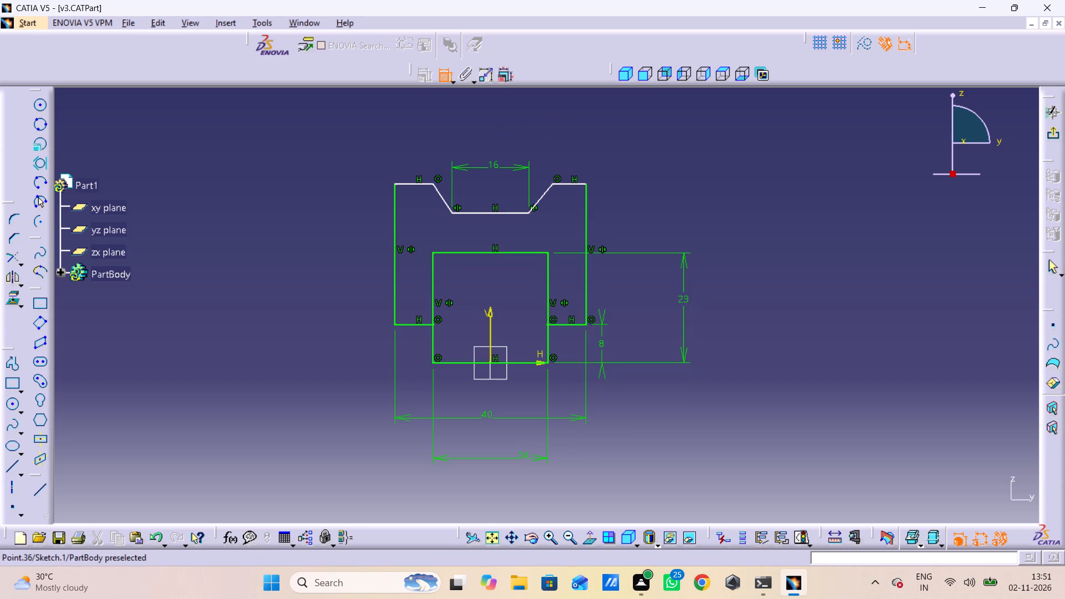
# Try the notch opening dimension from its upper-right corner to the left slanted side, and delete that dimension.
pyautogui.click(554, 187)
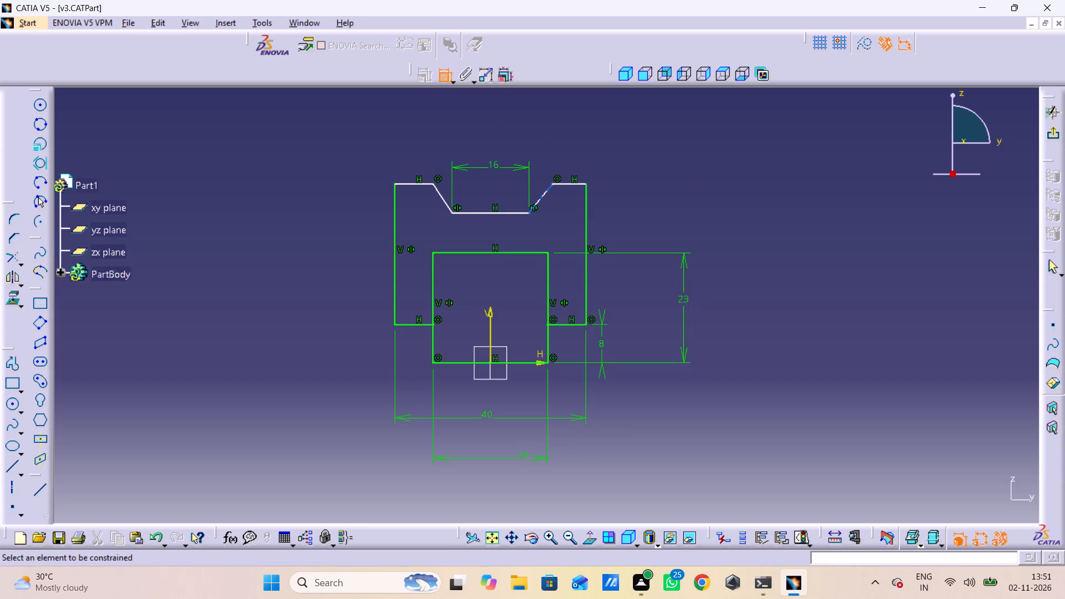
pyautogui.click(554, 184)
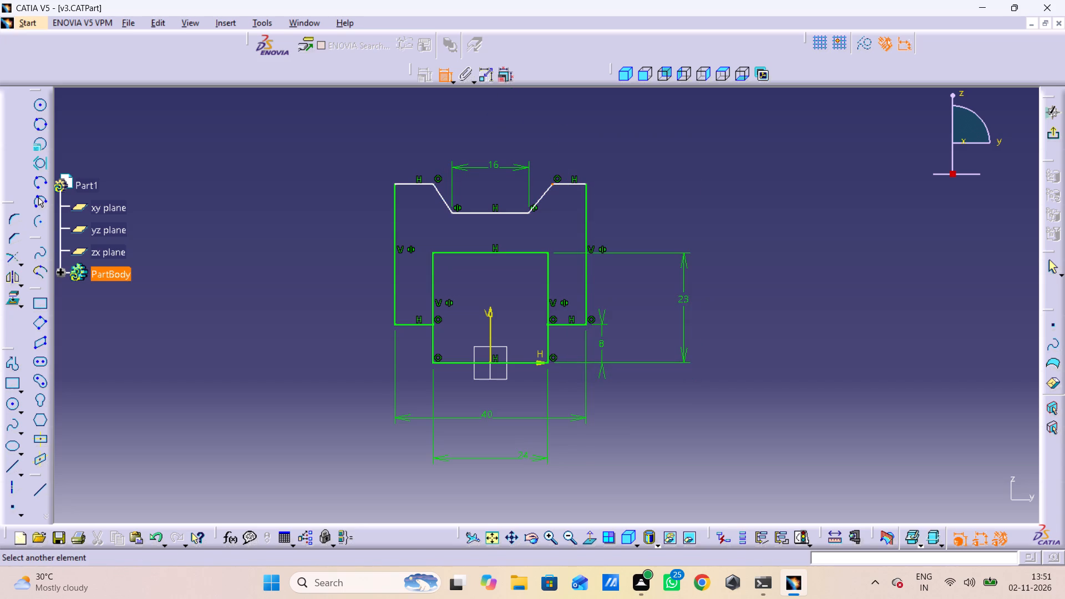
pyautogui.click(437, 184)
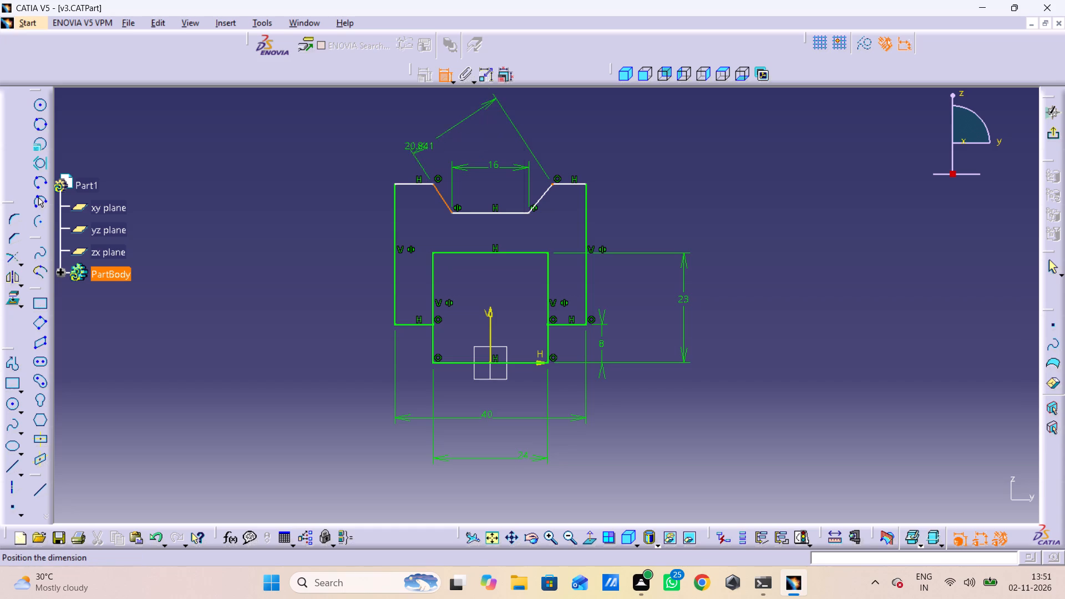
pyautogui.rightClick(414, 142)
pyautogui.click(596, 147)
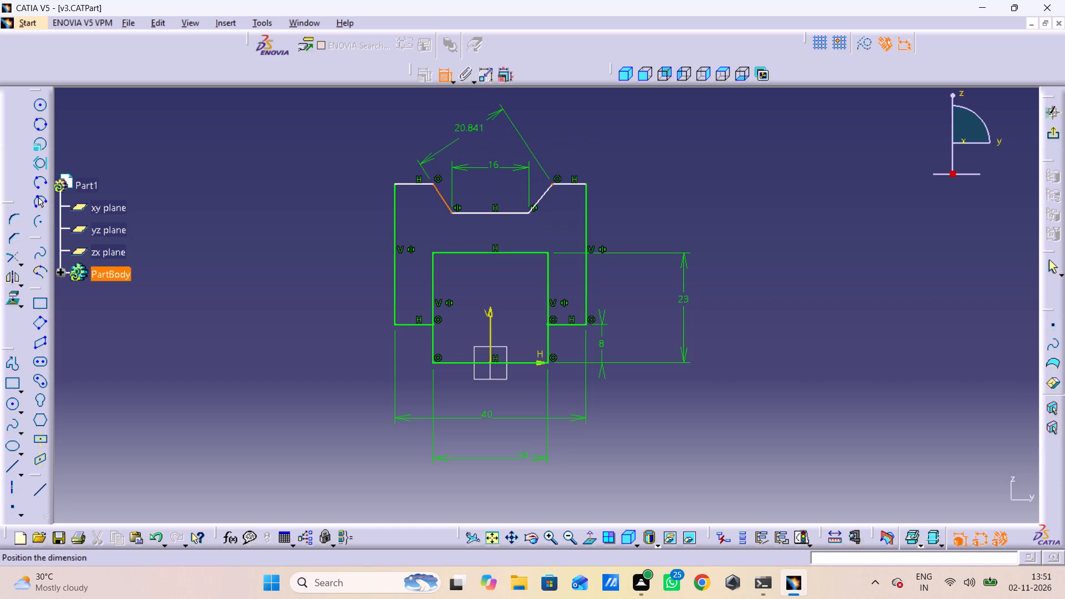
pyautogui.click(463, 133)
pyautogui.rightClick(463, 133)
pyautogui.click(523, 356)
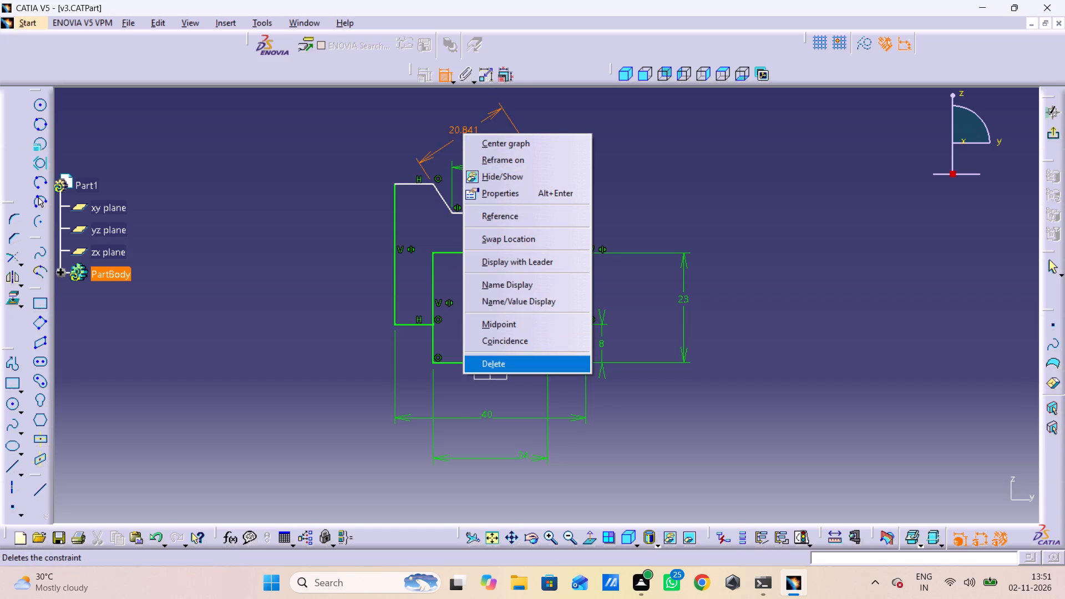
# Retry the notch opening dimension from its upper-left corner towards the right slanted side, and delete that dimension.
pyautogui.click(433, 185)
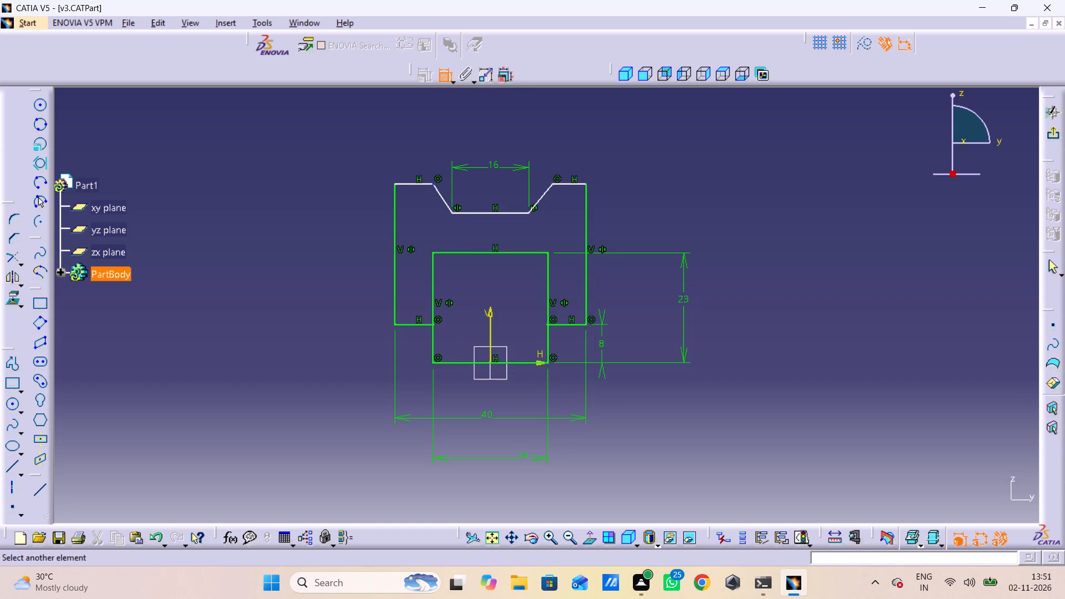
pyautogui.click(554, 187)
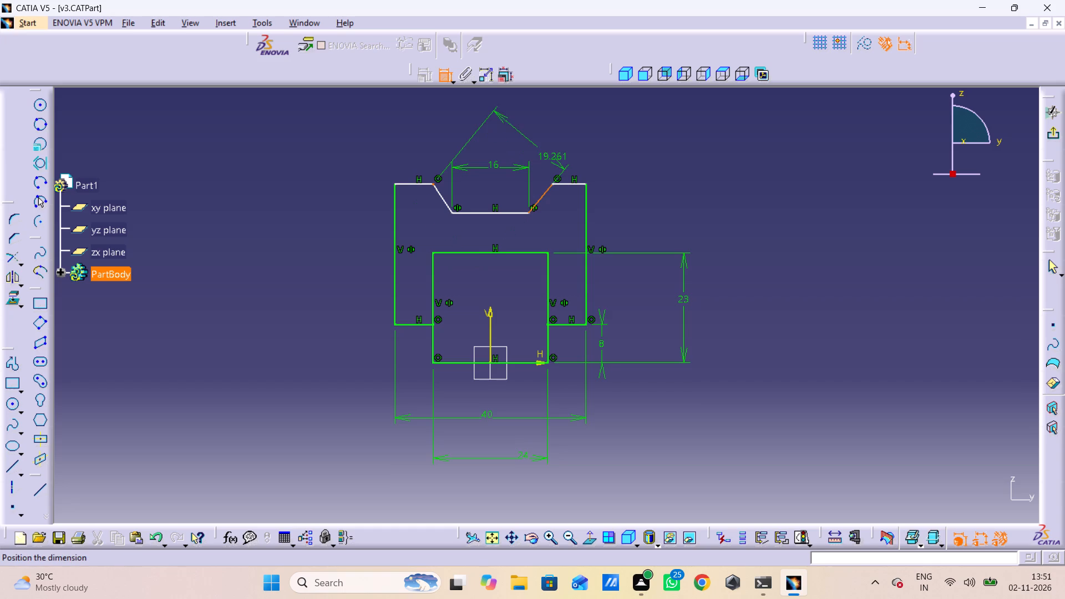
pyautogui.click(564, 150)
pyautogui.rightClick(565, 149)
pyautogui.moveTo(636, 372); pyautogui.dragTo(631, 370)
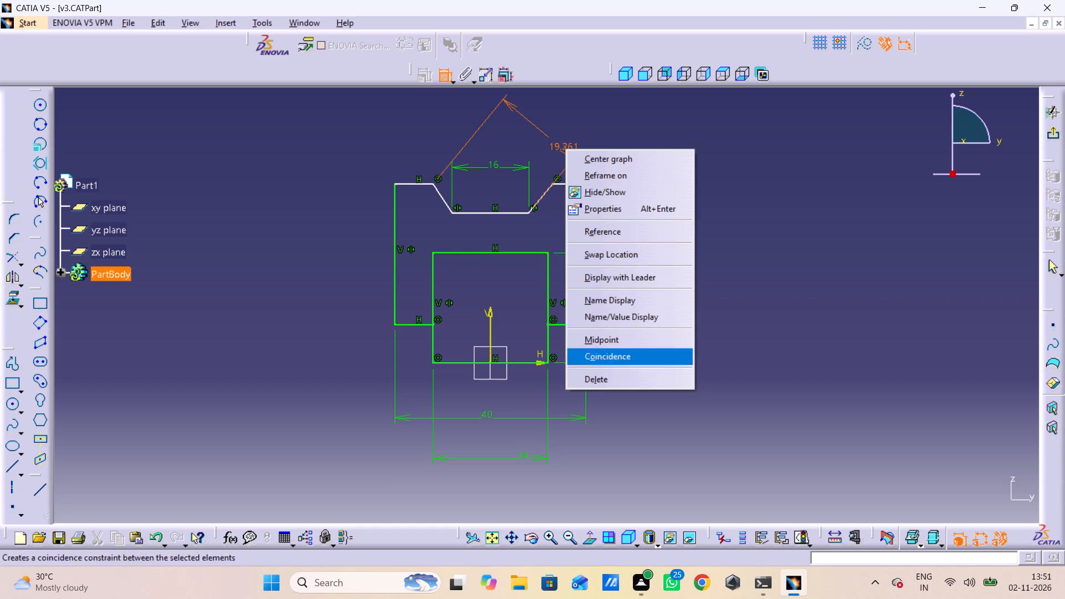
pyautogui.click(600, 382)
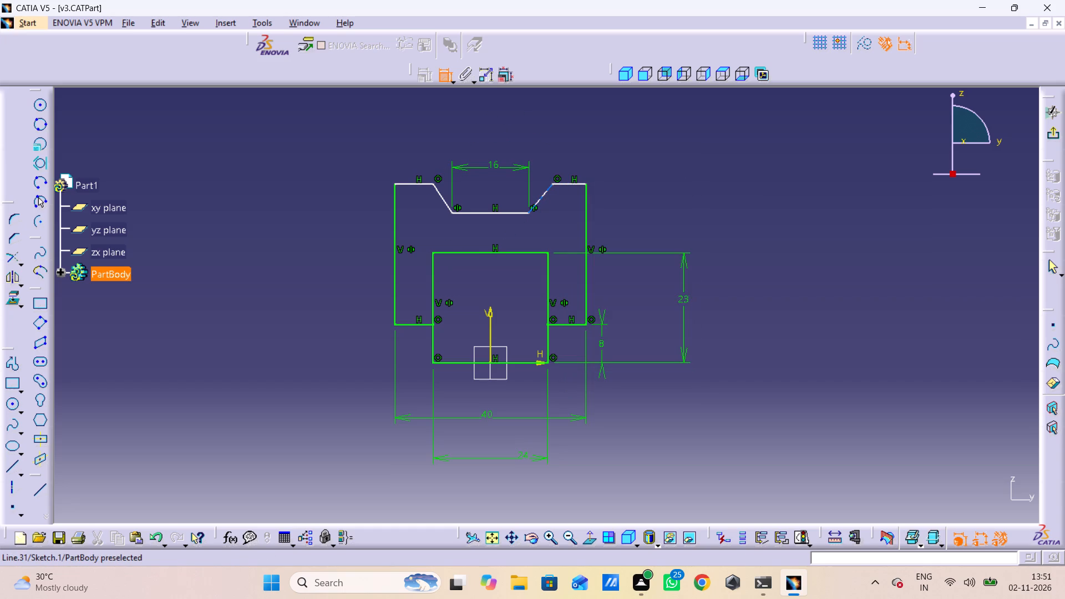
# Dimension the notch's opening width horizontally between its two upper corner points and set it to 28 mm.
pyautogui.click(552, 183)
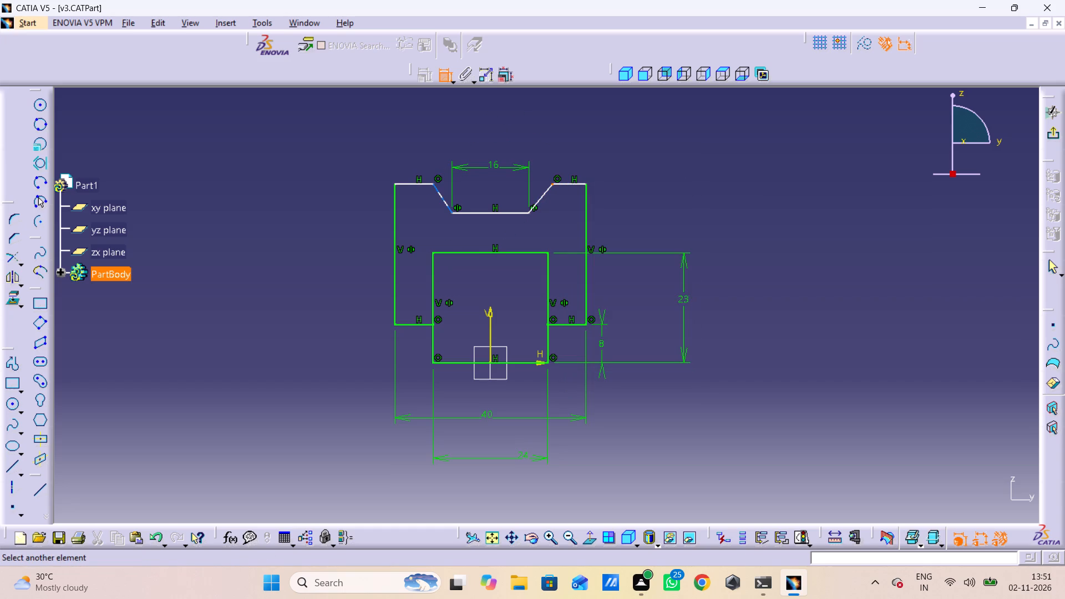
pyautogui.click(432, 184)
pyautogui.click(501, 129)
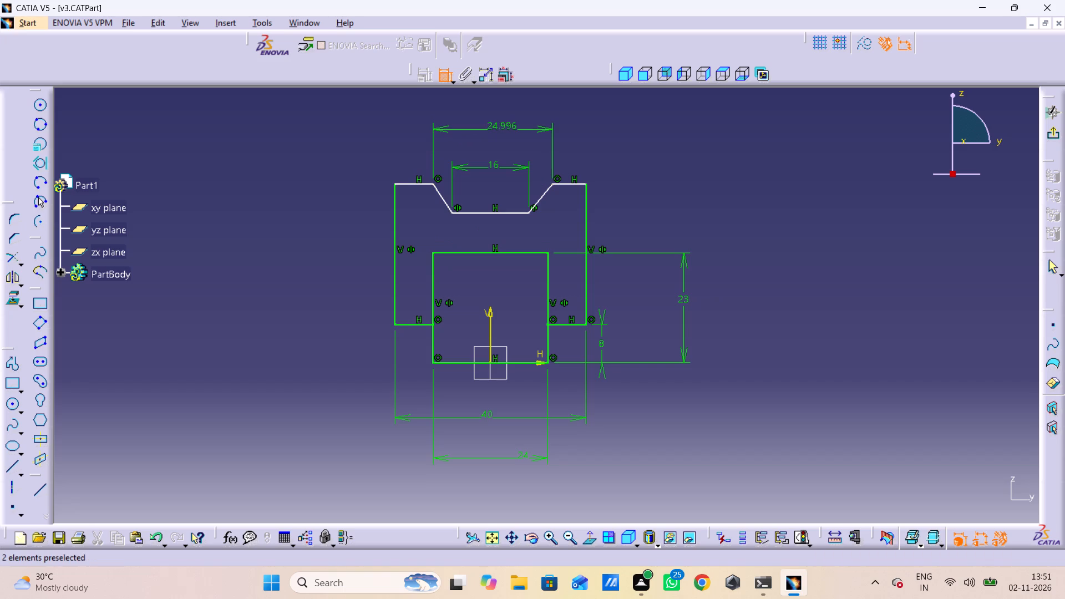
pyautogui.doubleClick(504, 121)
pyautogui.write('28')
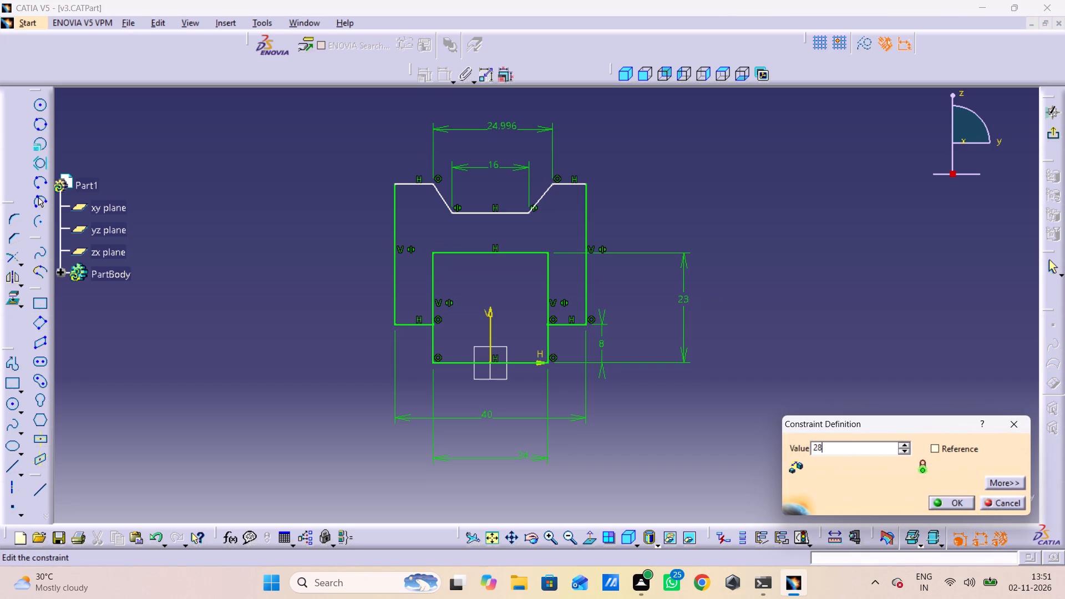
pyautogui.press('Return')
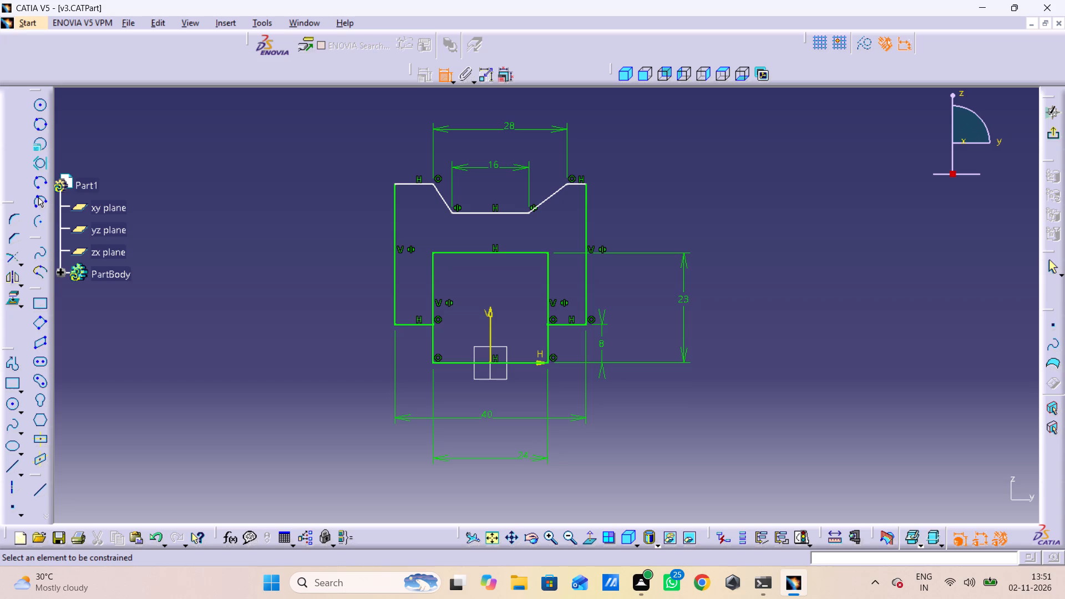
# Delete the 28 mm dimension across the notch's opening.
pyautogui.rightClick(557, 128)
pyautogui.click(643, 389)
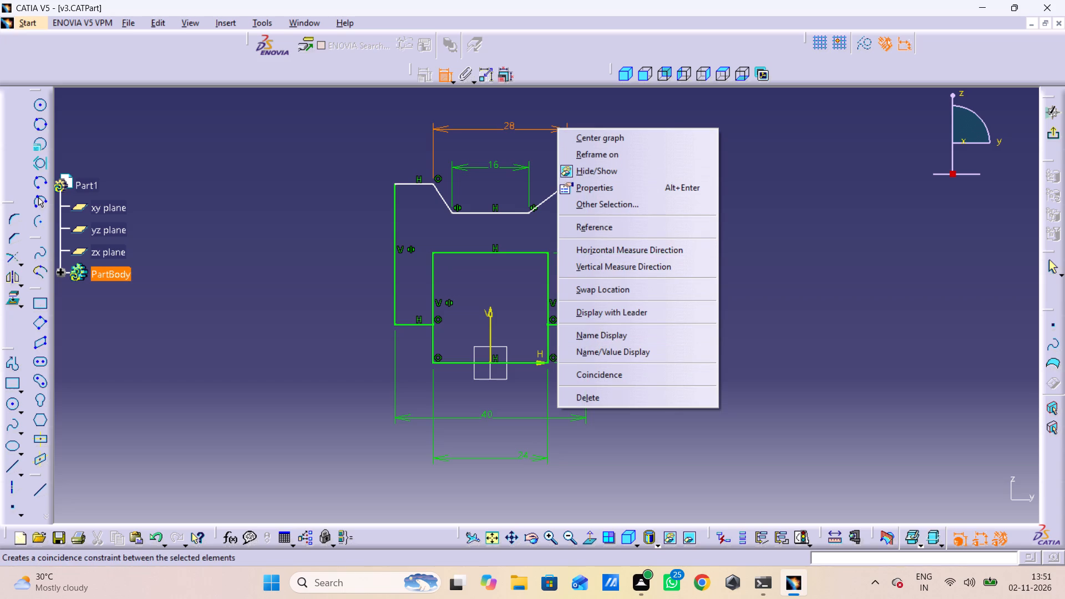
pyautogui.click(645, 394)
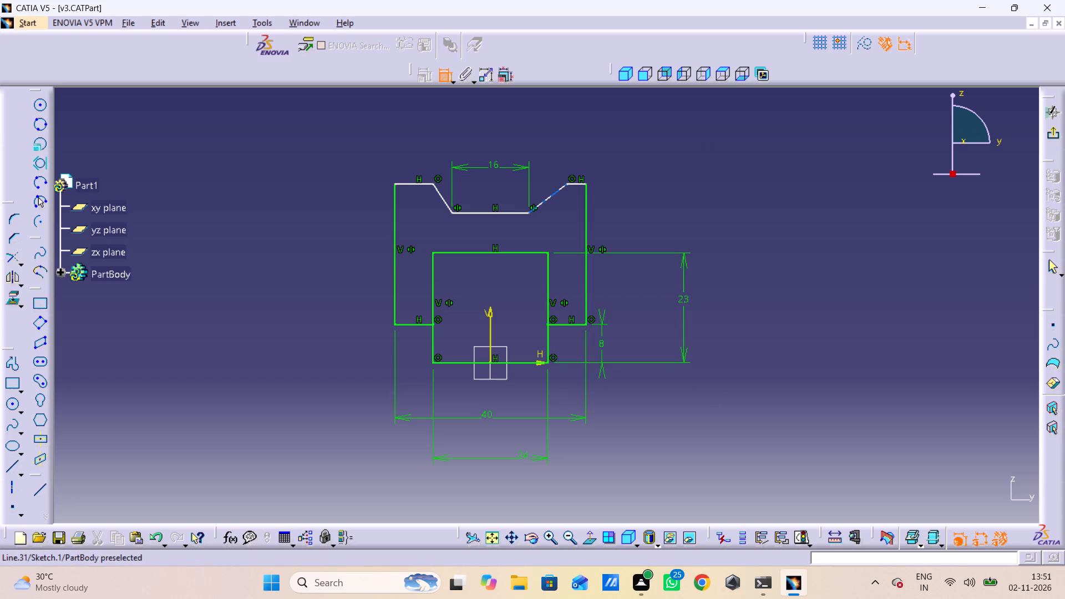
# Start an angle dimension between the notch's two slanted sides.
pyautogui.click(557, 194)
pyautogui.click(443, 197)
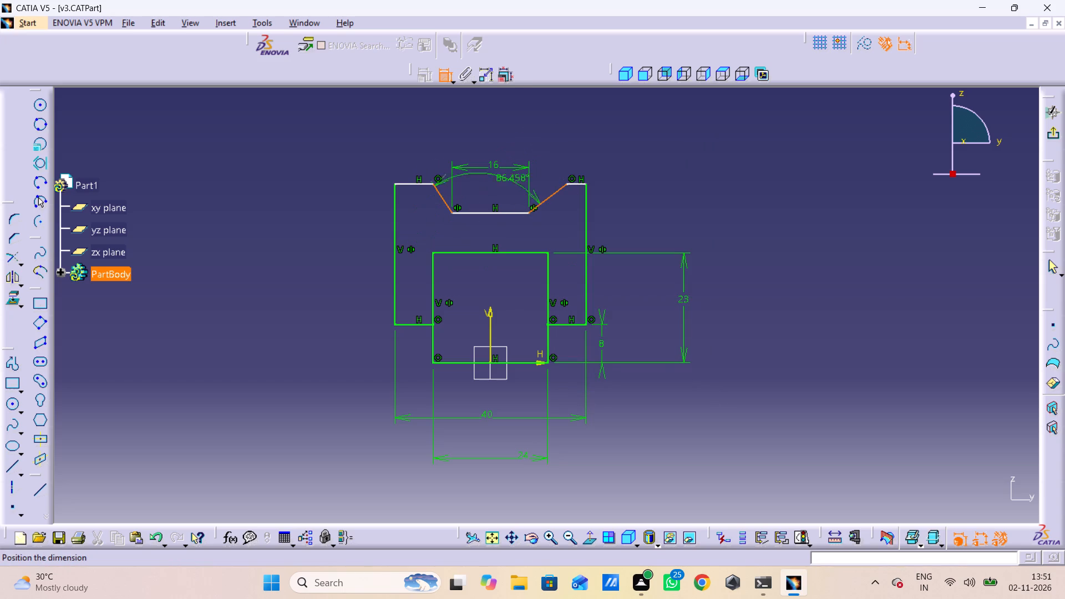
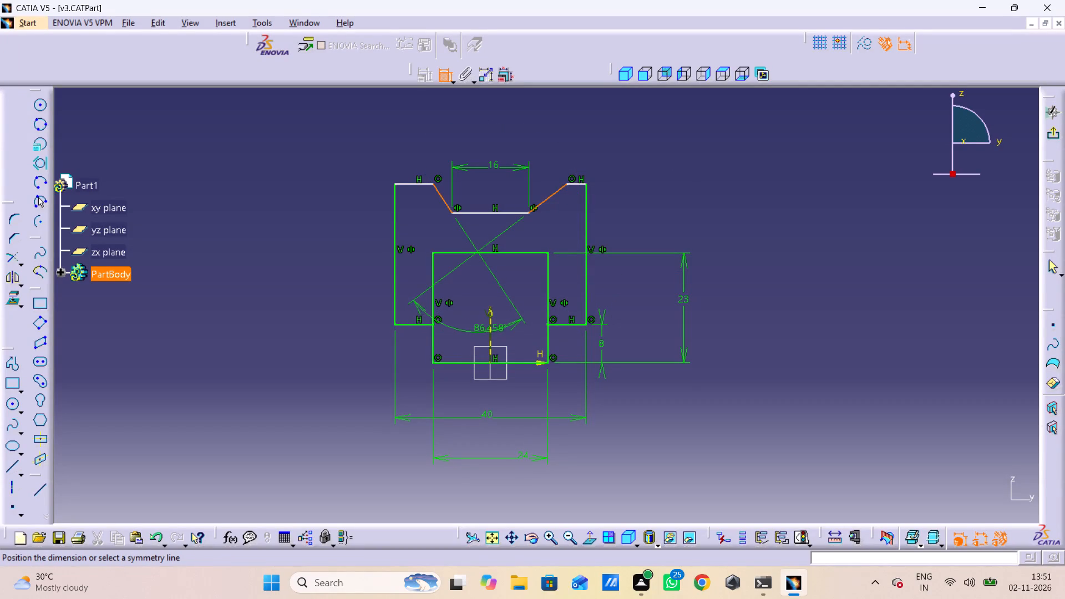
# Make the notch's two slanted sides symmetric about the sketch's vertical axis instead of placing the angle dimension.
pyautogui.click(492, 329)
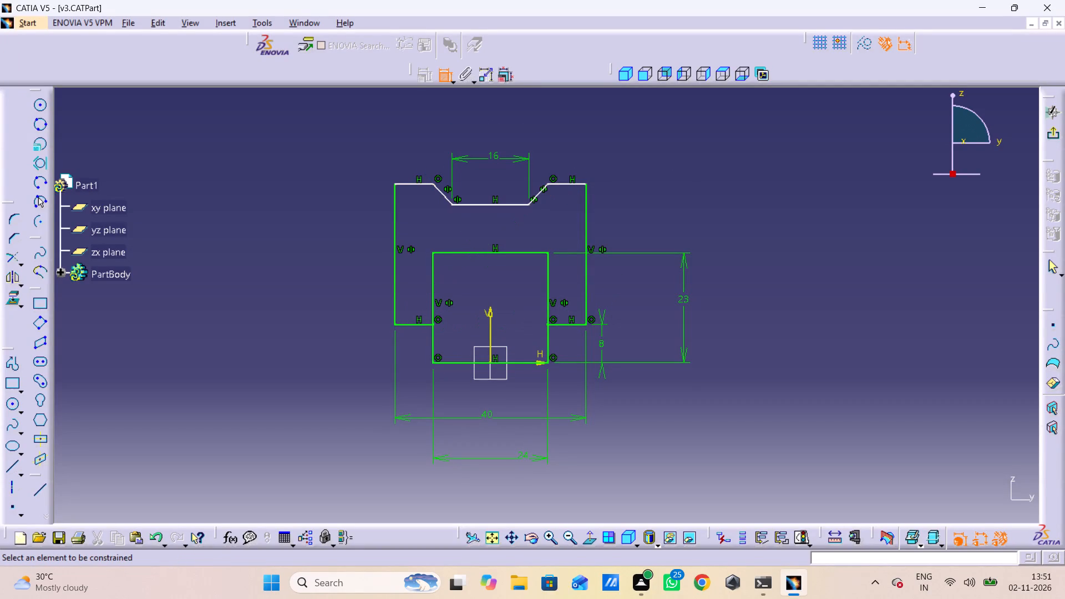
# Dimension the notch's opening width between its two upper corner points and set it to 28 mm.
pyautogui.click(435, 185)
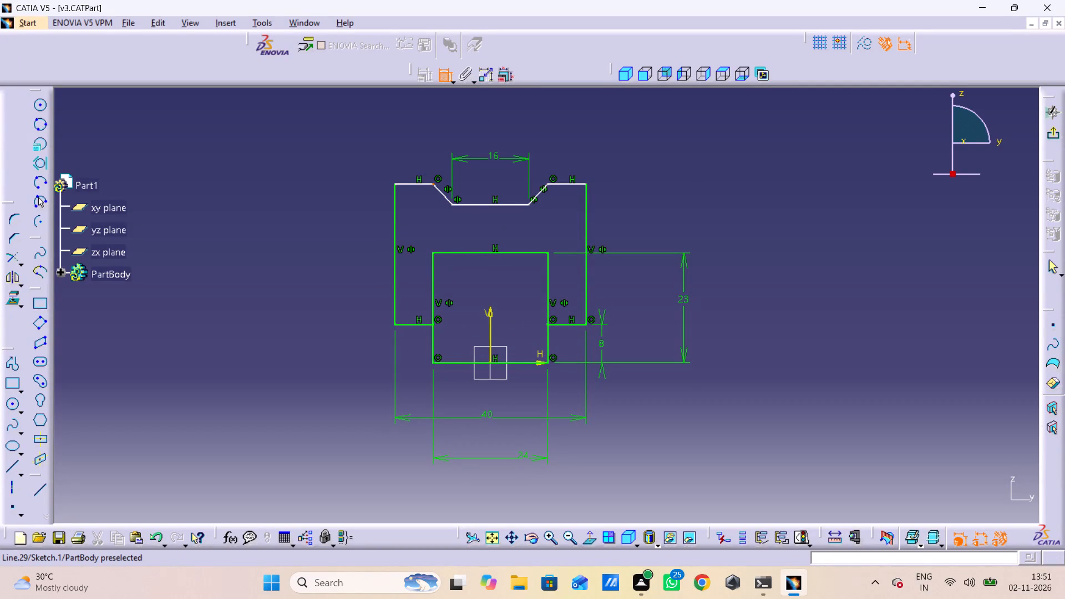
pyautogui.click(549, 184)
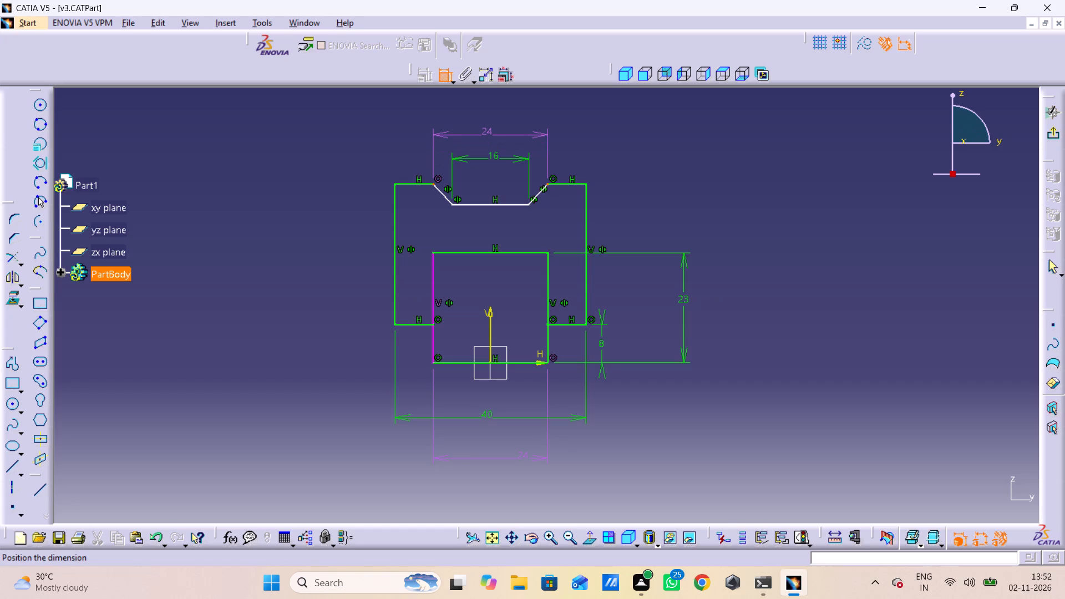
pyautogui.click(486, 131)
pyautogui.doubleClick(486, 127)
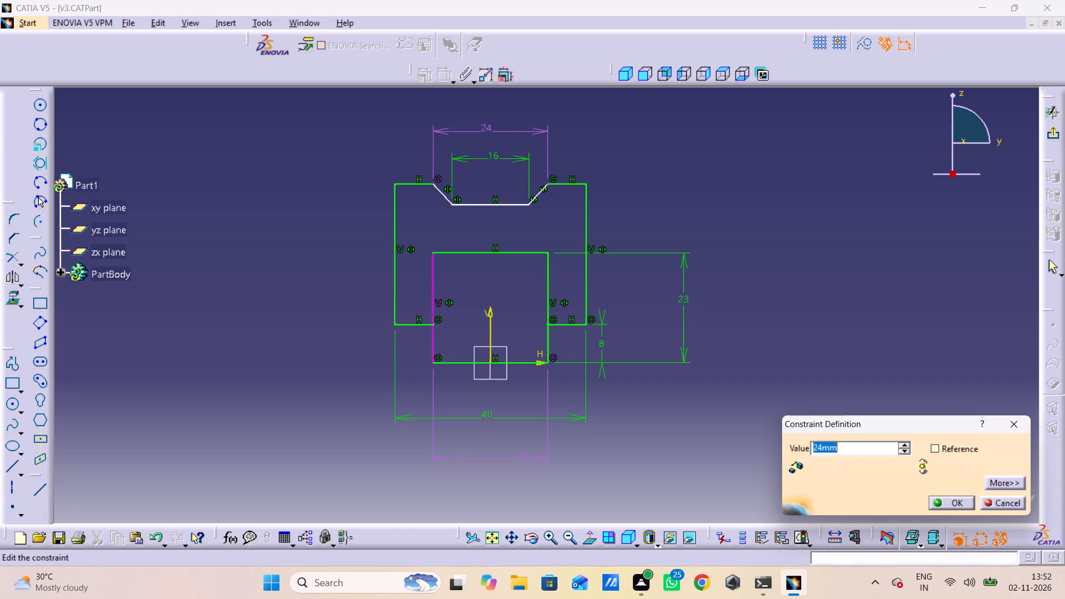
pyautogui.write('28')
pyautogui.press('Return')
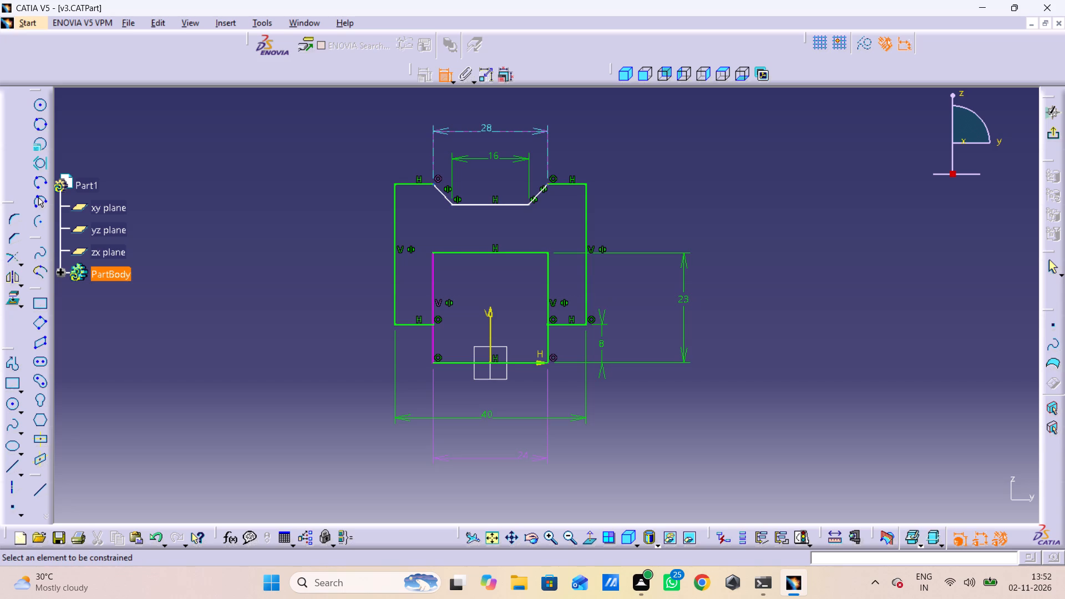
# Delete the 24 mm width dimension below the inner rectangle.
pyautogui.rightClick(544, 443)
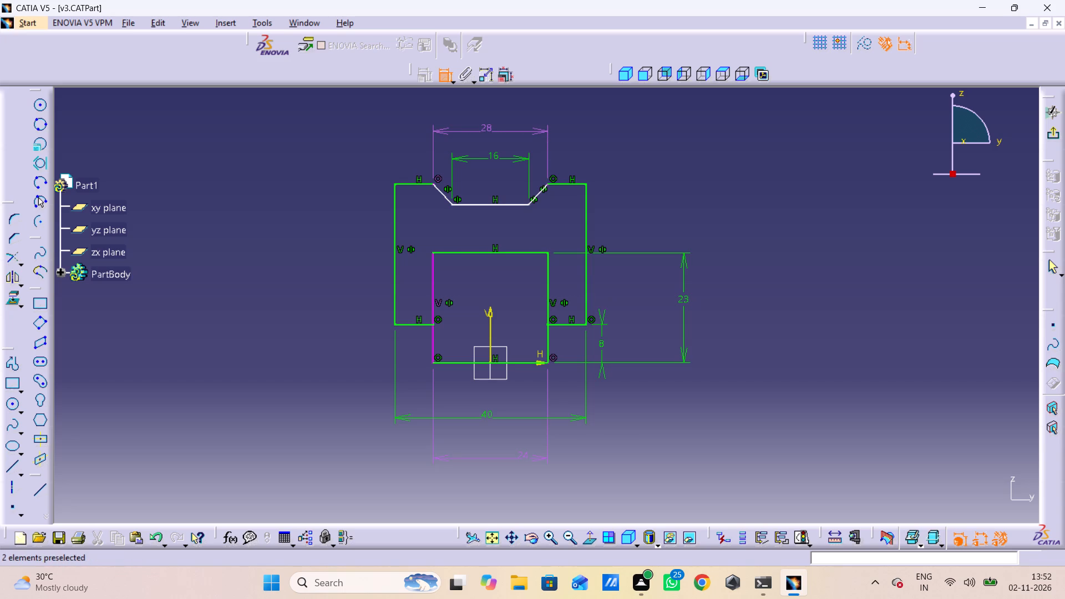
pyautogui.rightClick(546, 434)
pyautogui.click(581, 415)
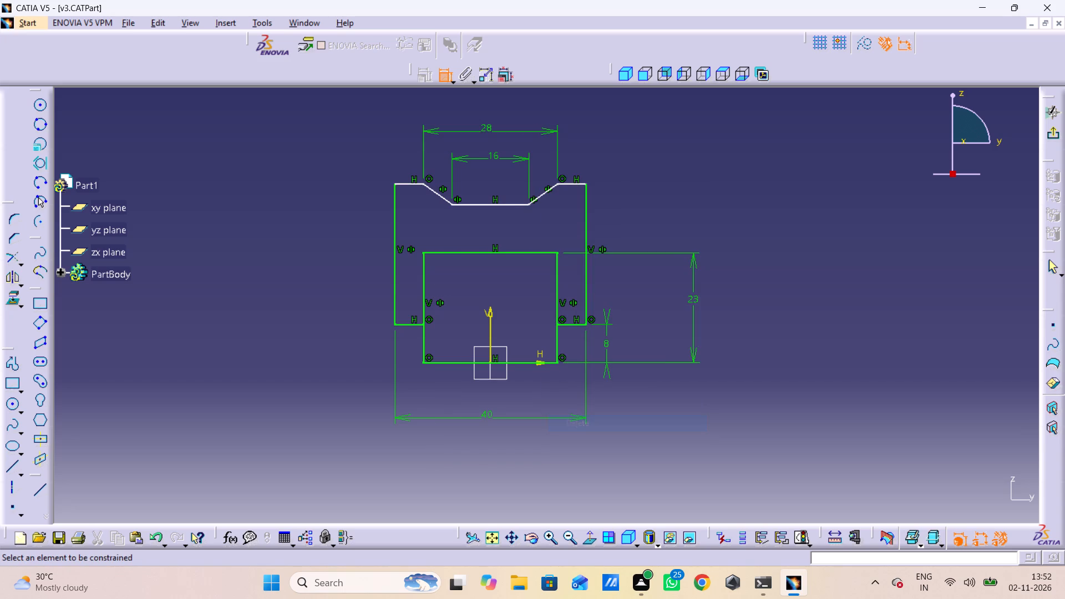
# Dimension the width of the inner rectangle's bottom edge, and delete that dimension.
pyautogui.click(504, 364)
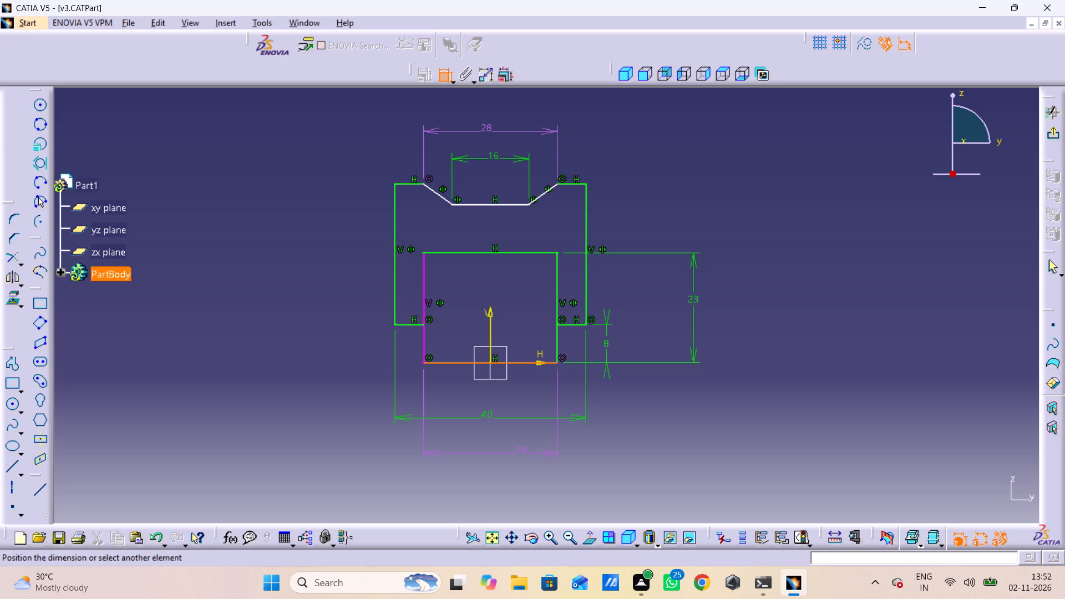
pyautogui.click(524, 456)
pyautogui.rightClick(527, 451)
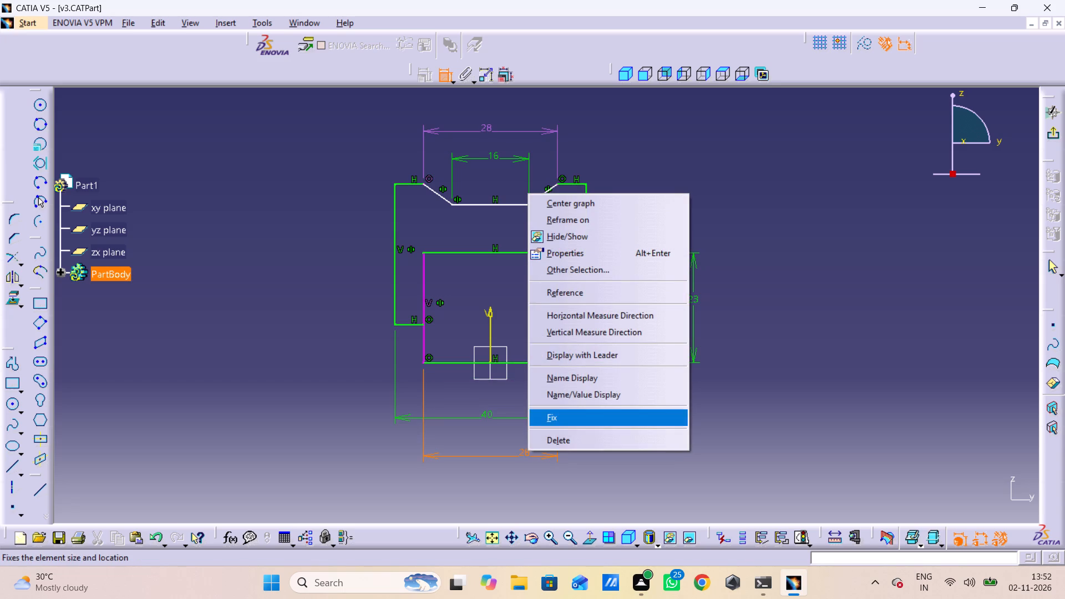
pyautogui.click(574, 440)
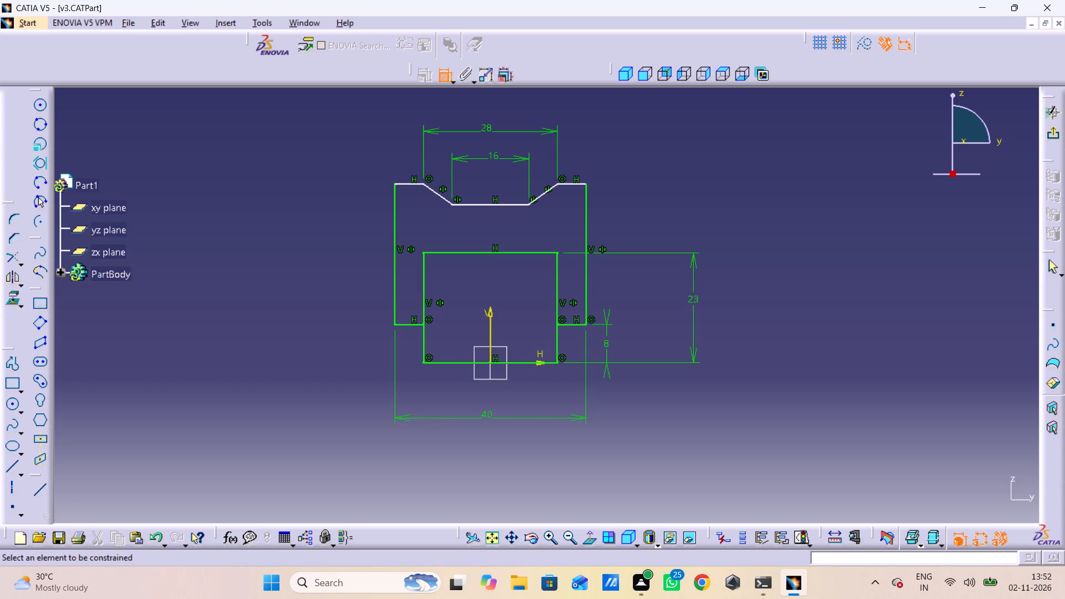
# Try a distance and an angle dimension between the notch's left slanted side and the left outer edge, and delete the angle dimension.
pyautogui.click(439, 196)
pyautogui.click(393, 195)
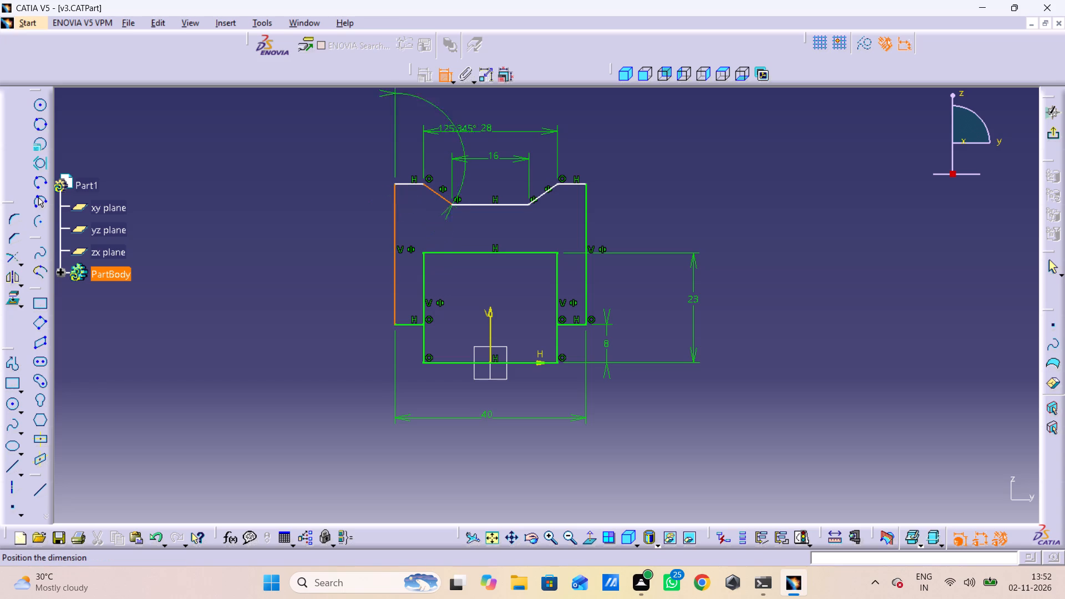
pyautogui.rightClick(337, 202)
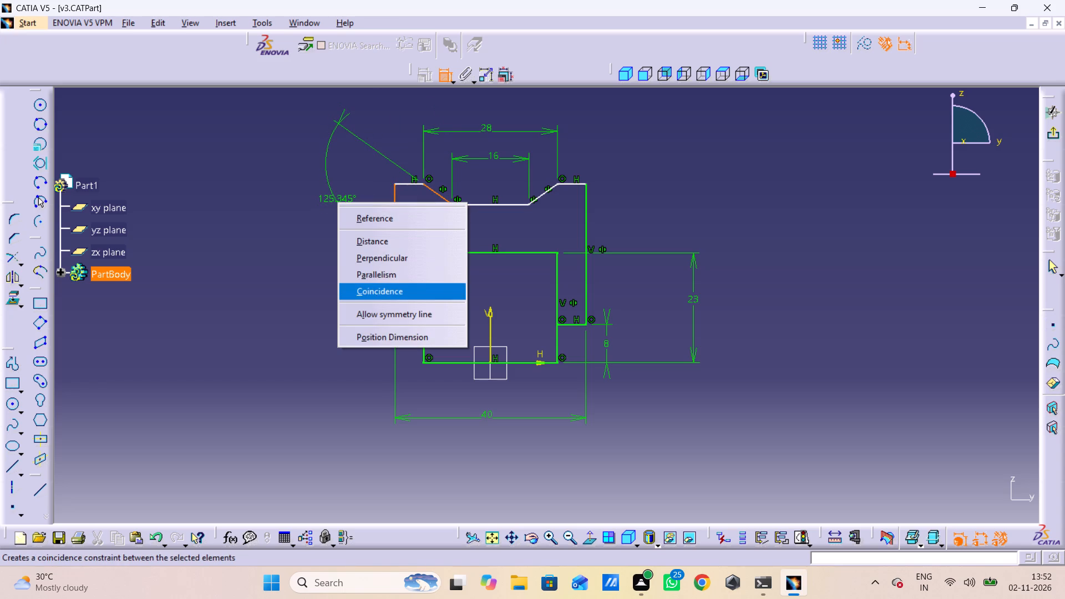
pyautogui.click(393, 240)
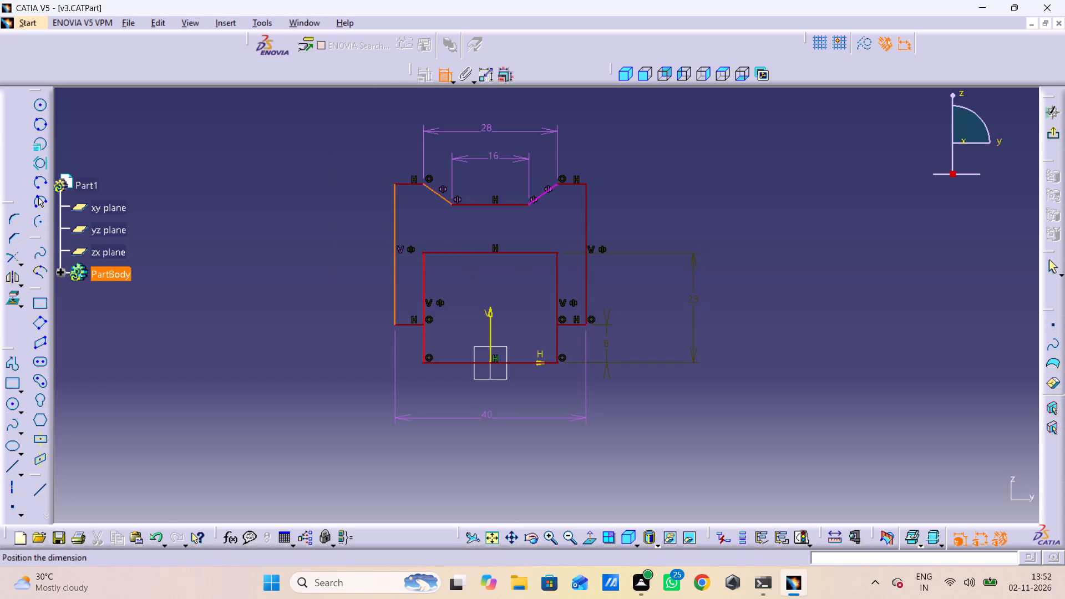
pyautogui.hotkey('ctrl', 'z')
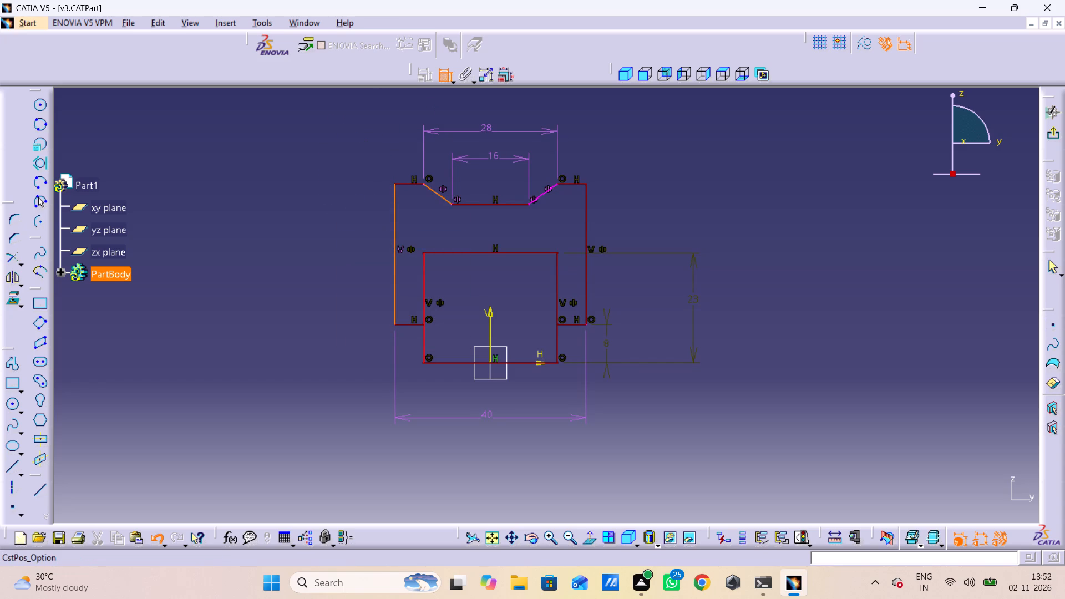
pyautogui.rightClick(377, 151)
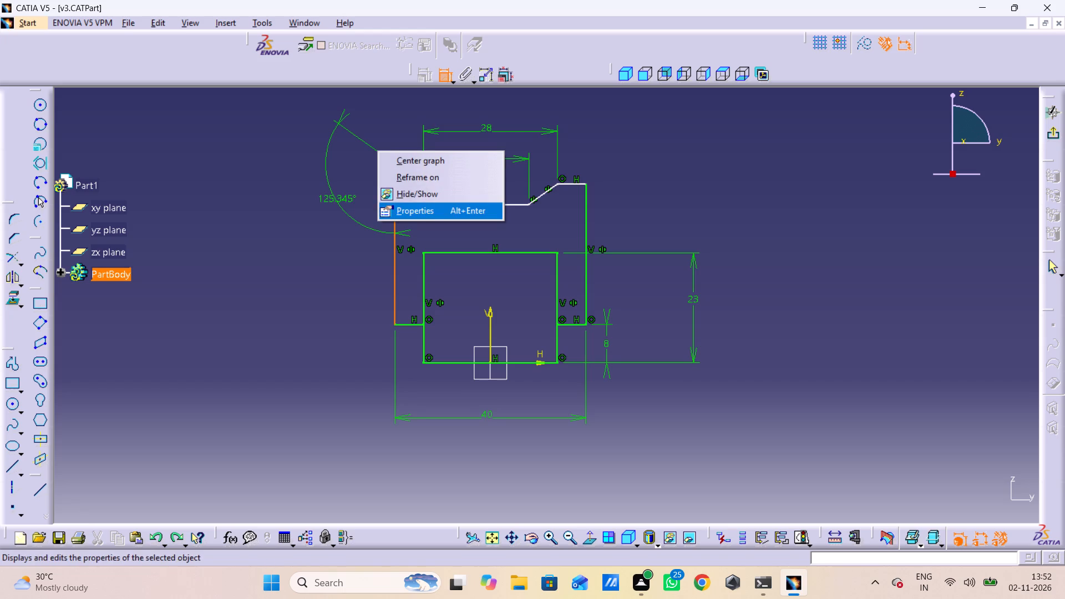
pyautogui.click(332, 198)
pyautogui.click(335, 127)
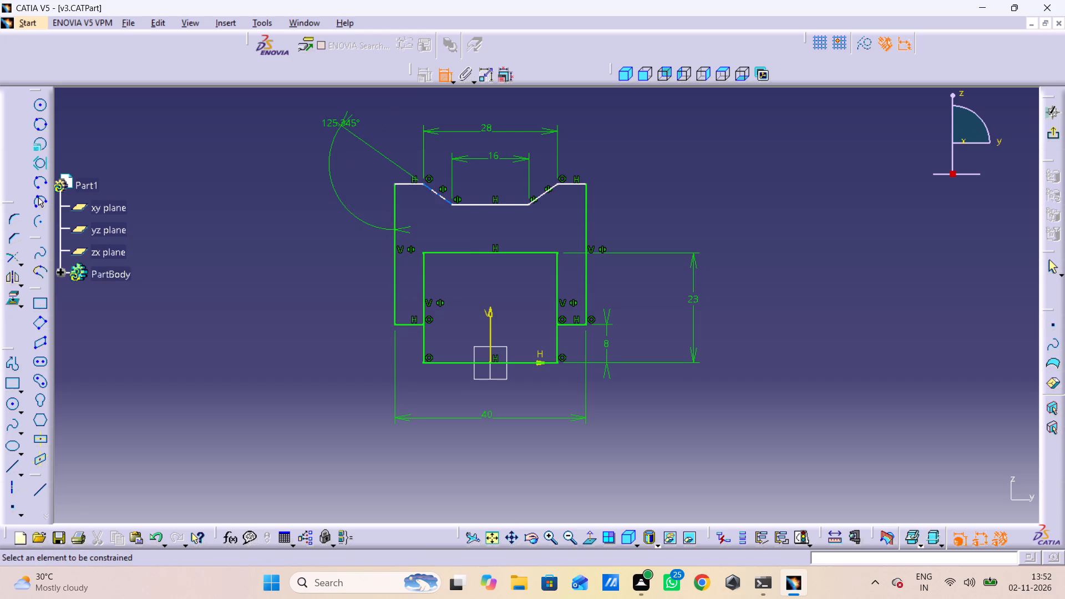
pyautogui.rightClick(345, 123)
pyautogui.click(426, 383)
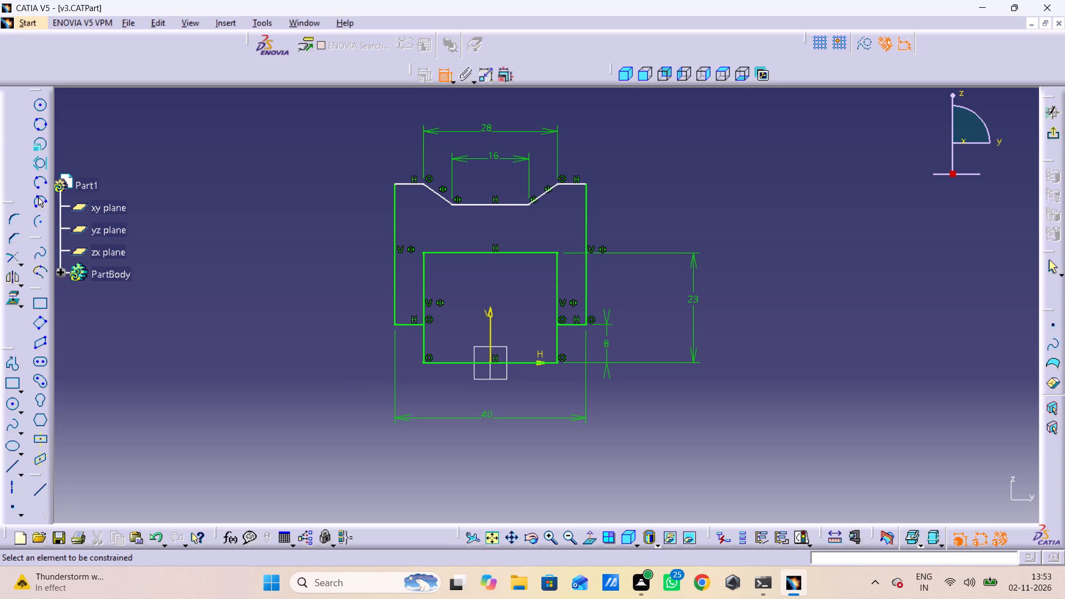
# Dimension the notch's depth from the left top edge to its lower-left corner and set it to 16 mm.
pyautogui.click(417, 186)
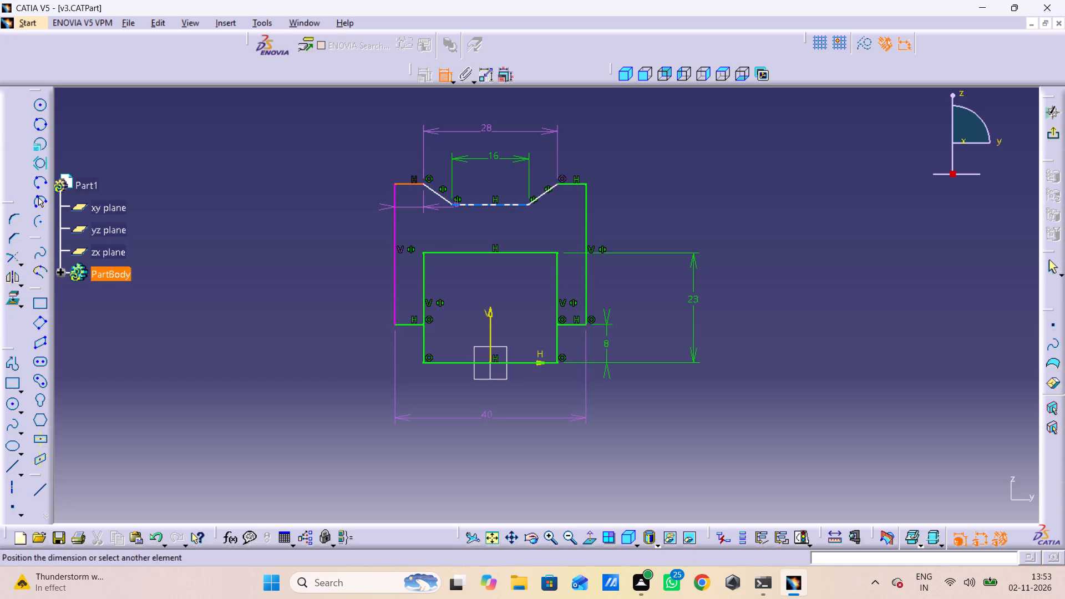
pyautogui.click(449, 204)
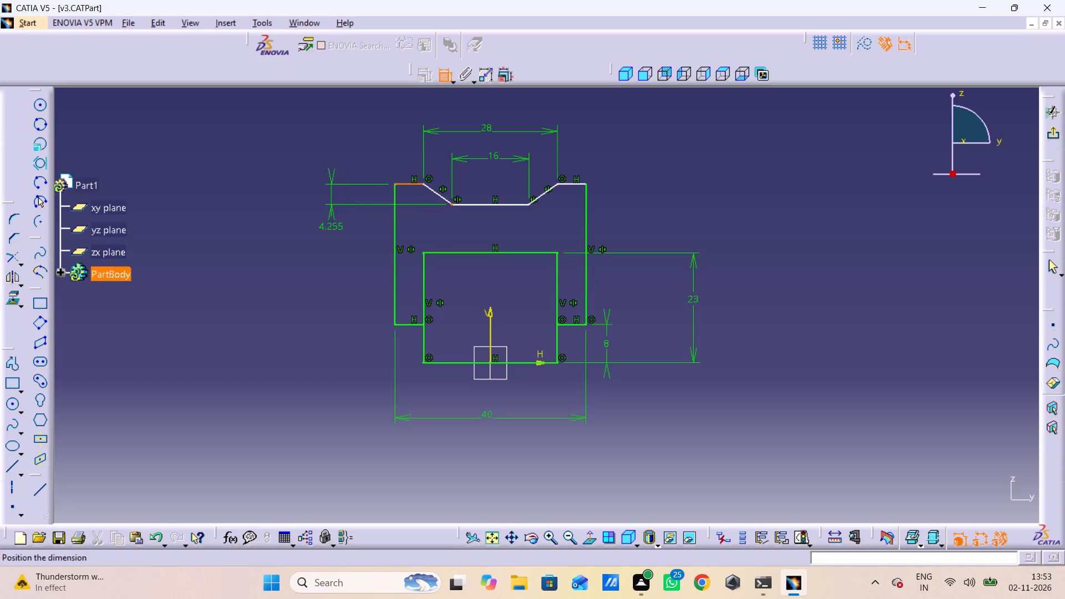
pyautogui.click(327, 229)
pyautogui.click(336, 223)
pyautogui.moveTo(336, 223); pyautogui.dragTo(336, 229)
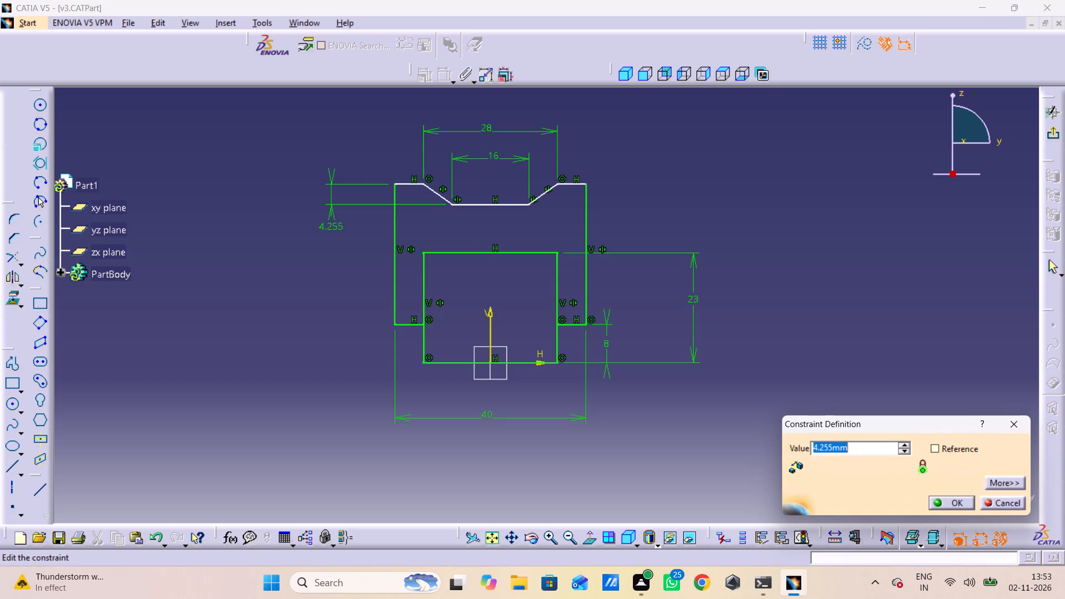
pyautogui.write('16')
pyautogui.press('Return')
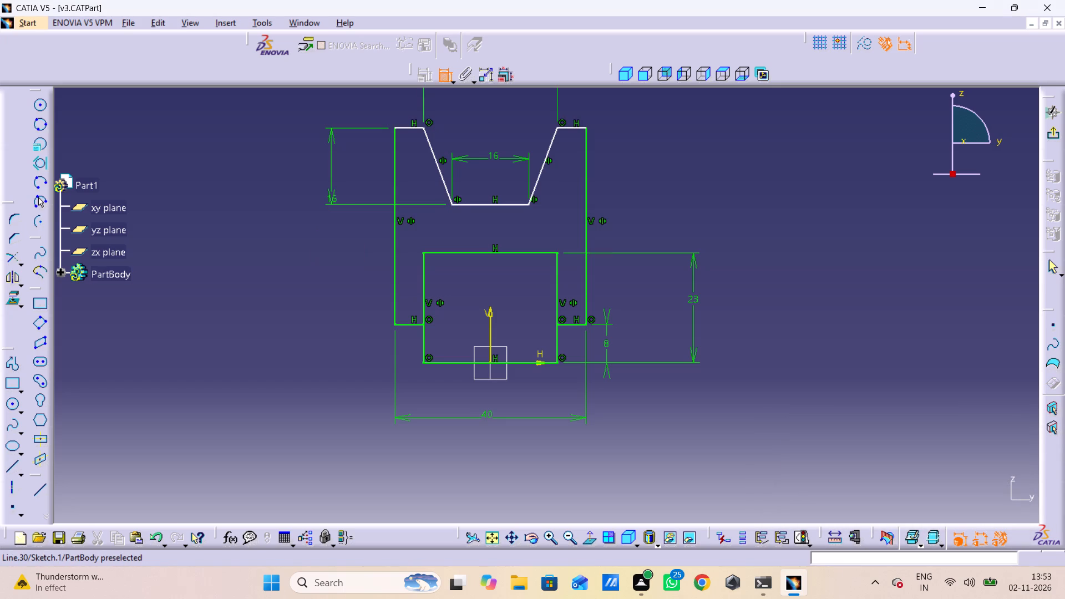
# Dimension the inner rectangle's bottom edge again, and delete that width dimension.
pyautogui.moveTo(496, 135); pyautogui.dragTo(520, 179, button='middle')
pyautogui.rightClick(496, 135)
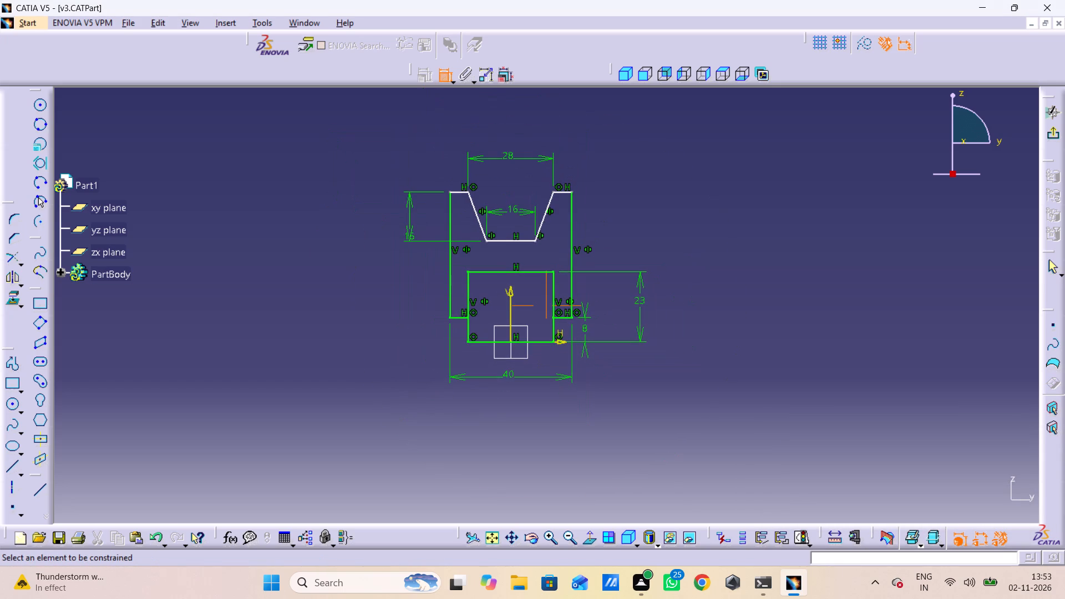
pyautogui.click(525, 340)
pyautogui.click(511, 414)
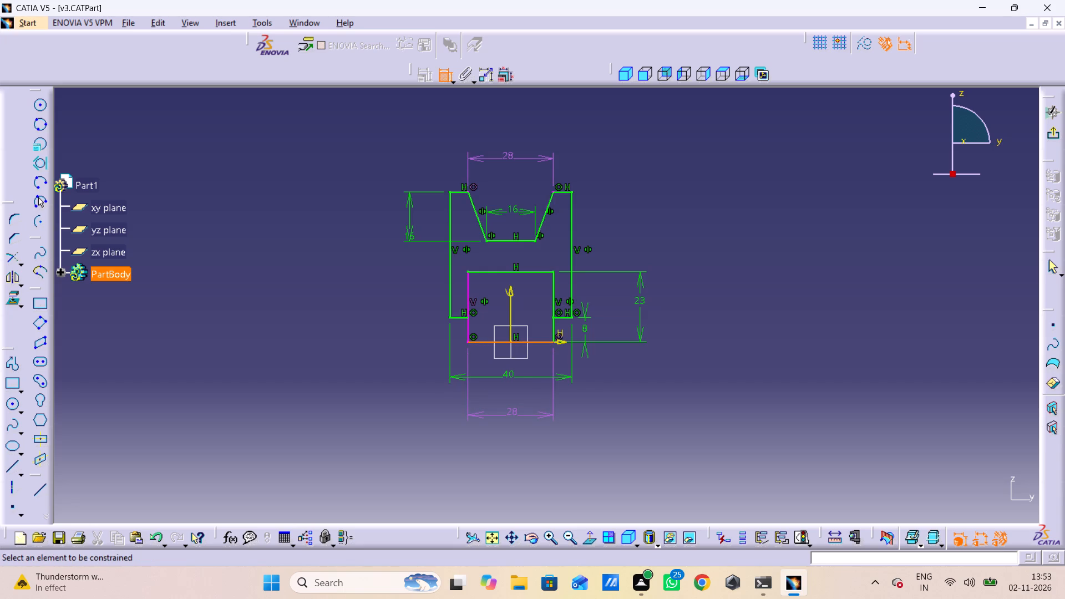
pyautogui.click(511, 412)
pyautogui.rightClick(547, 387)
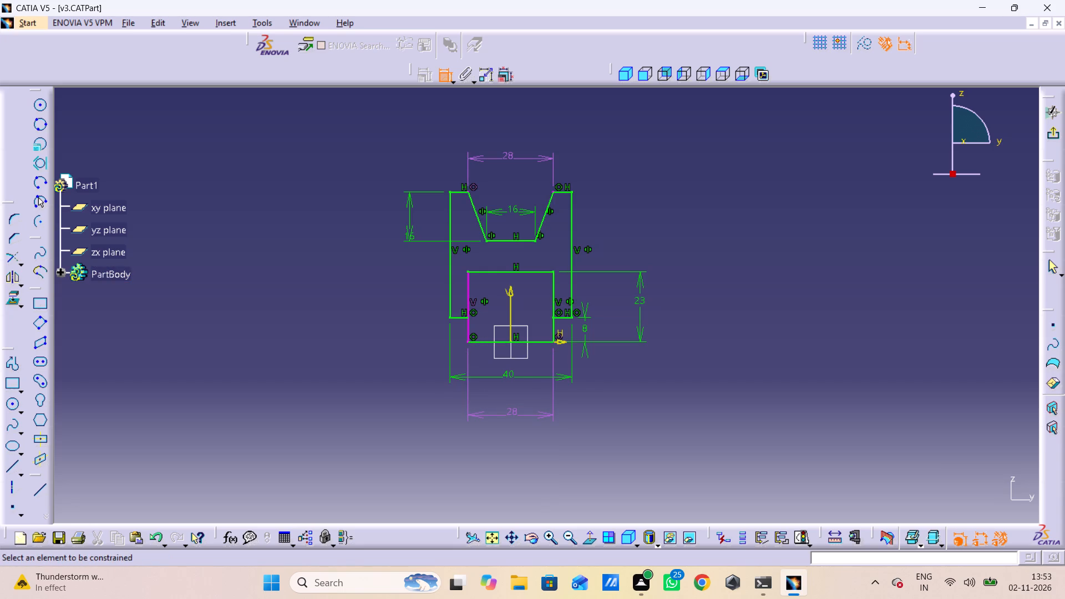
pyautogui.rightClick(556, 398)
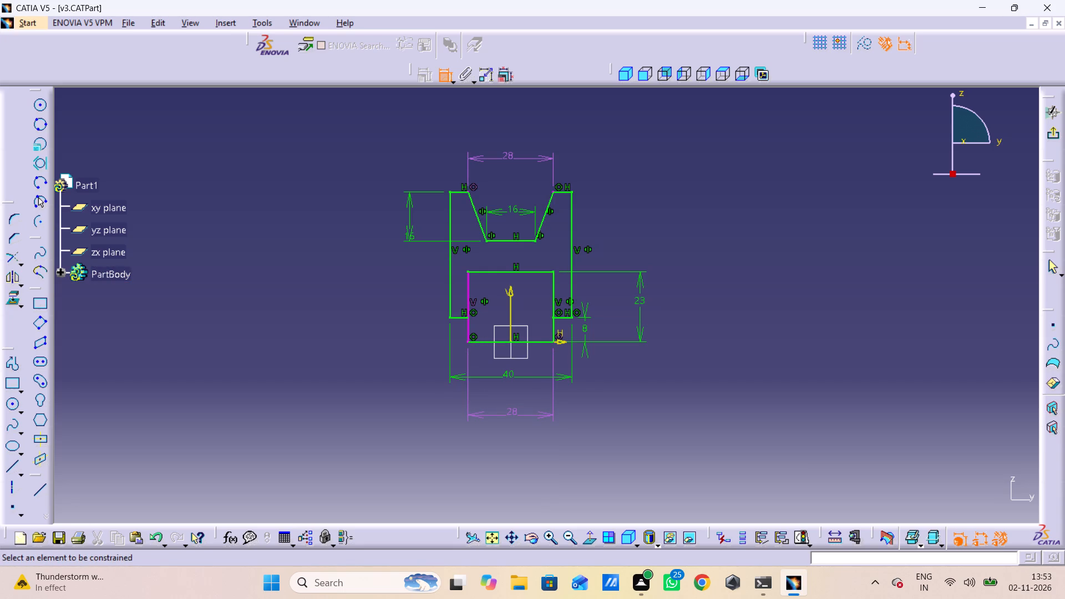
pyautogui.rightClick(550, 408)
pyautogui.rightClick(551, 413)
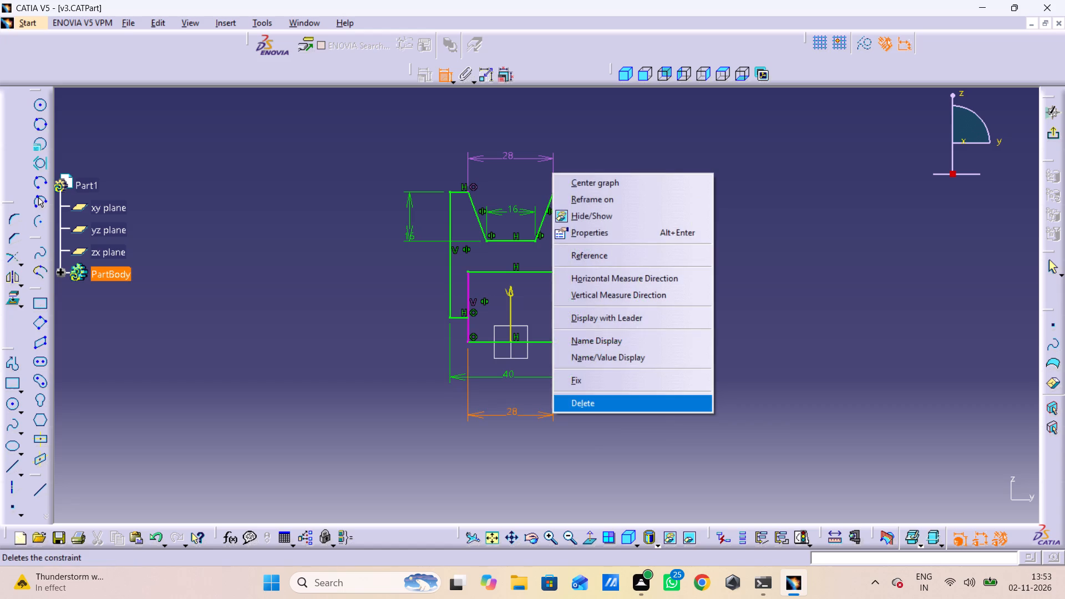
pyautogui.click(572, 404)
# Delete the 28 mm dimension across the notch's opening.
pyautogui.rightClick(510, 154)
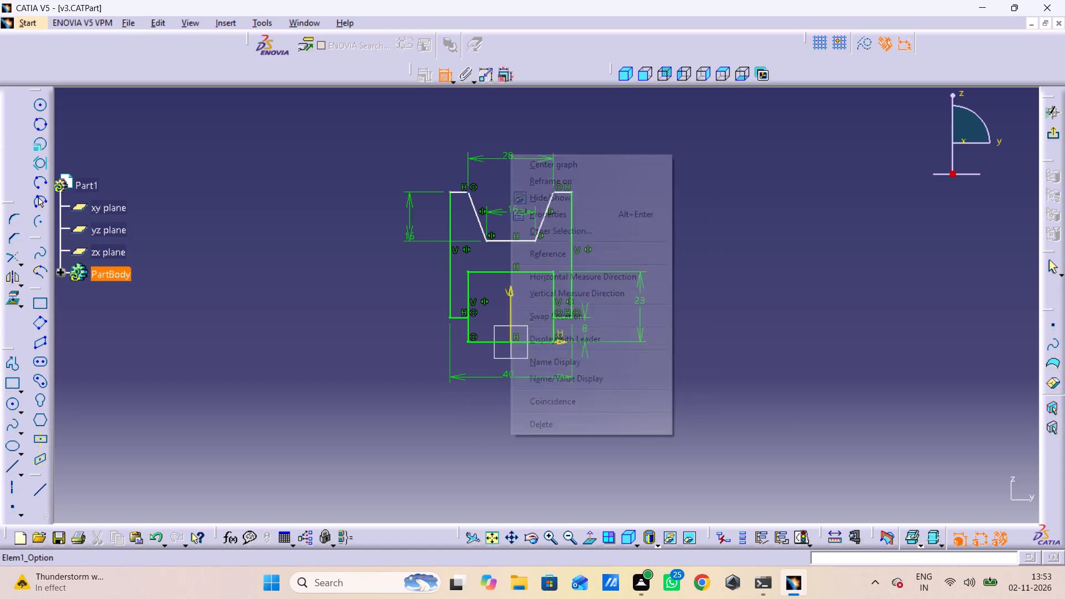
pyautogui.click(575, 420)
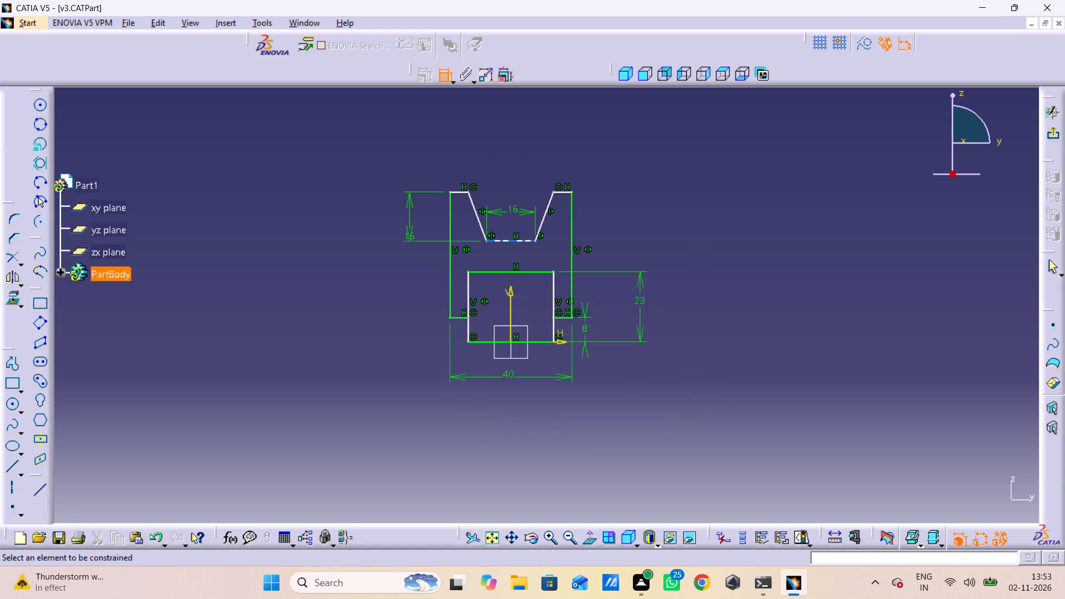
# Dimension the inner rectangle's bottom edge and set its width to 24 mm.
pyautogui.click(540, 338)
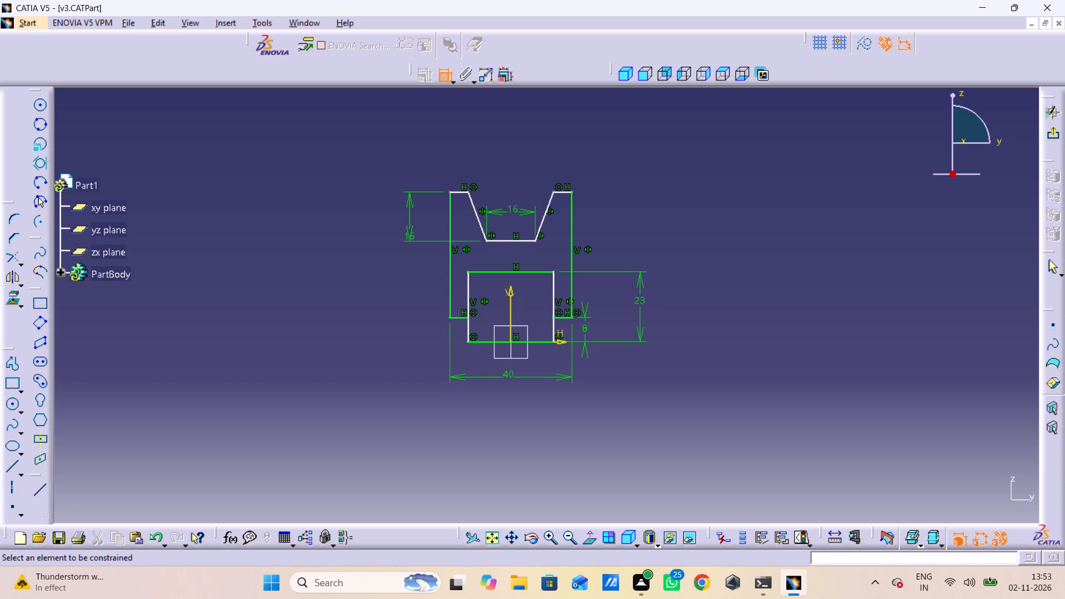
pyautogui.click(546, 339)
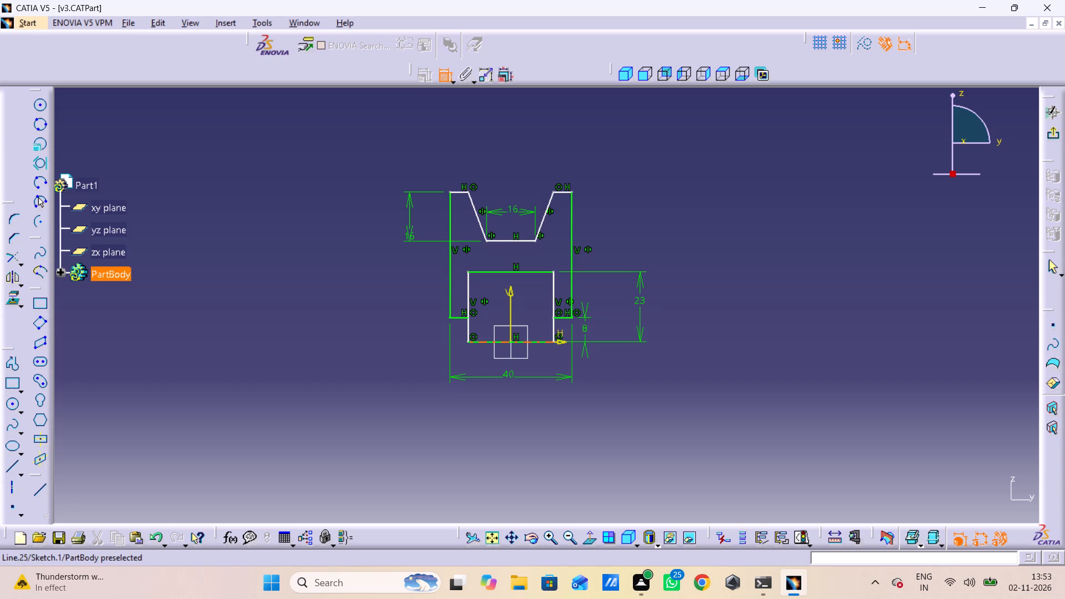
pyautogui.tripleClick(511, 427)
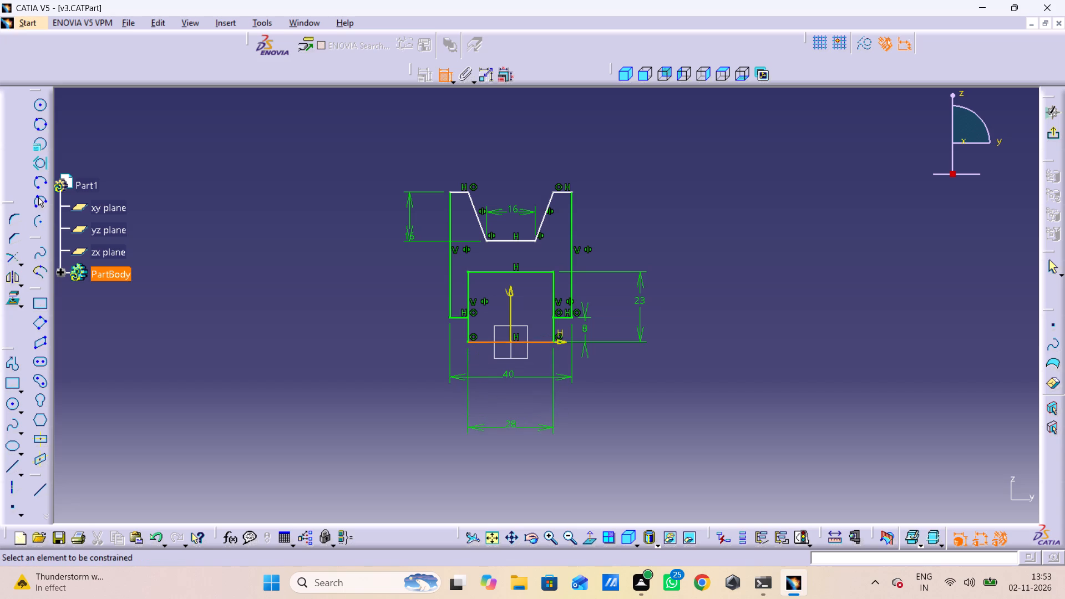
pyautogui.doubleClick(509, 422)
pyautogui.write('24')
pyautogui.press('Return')
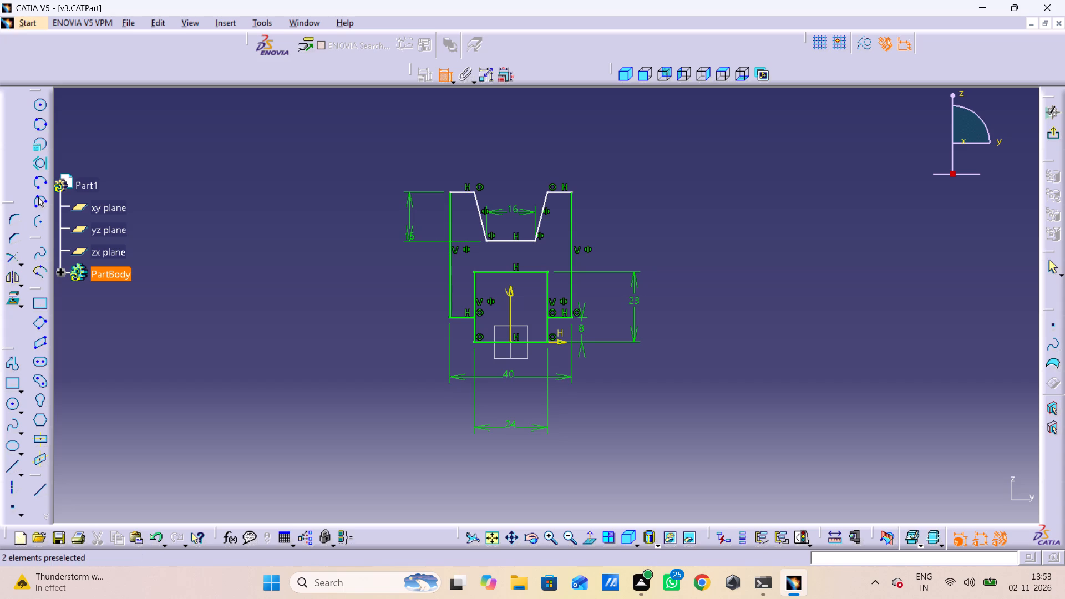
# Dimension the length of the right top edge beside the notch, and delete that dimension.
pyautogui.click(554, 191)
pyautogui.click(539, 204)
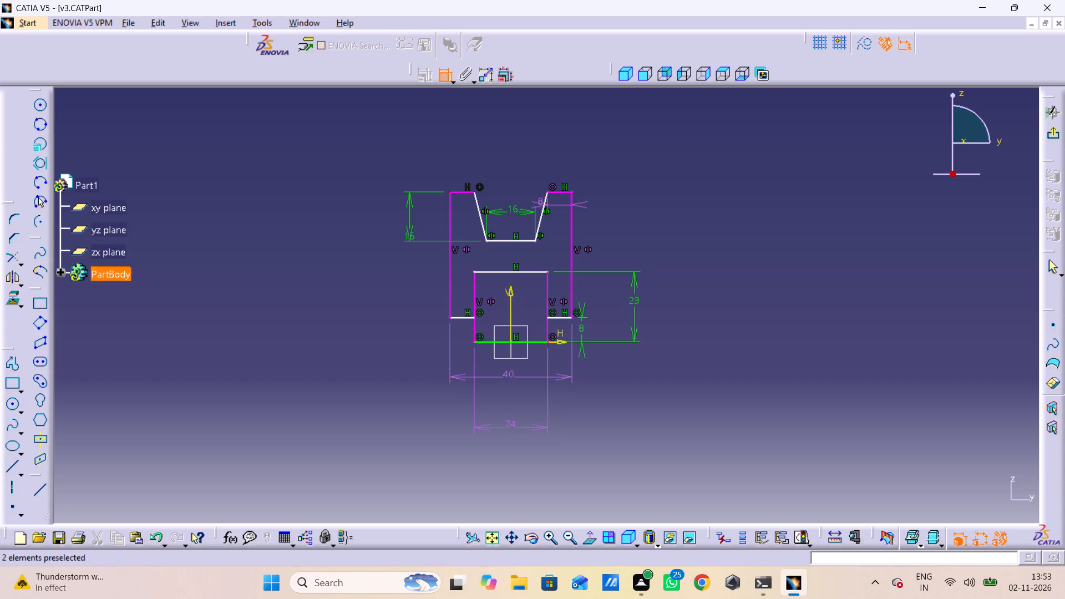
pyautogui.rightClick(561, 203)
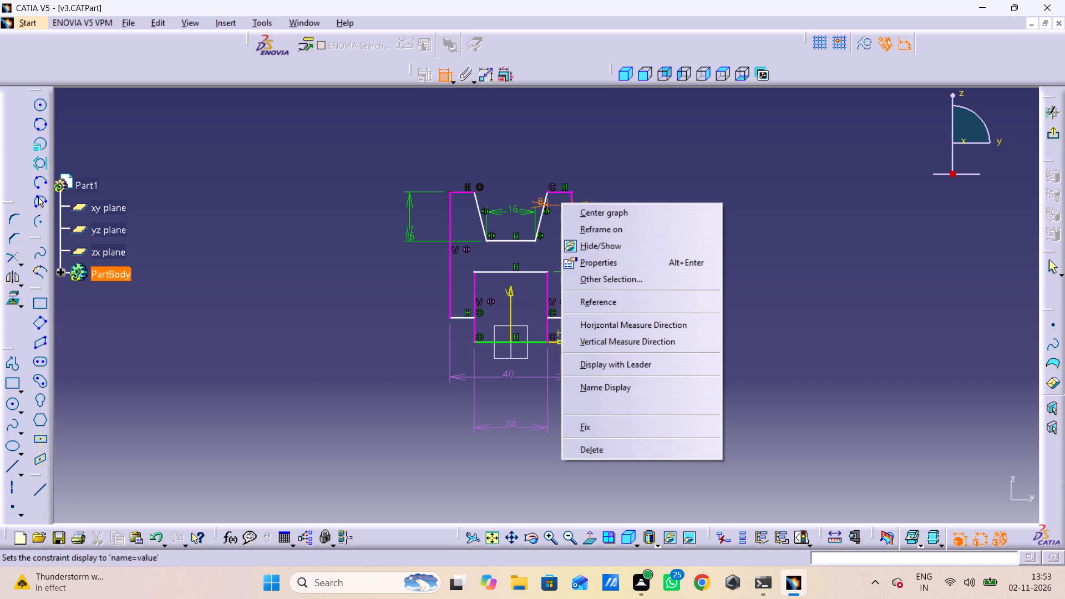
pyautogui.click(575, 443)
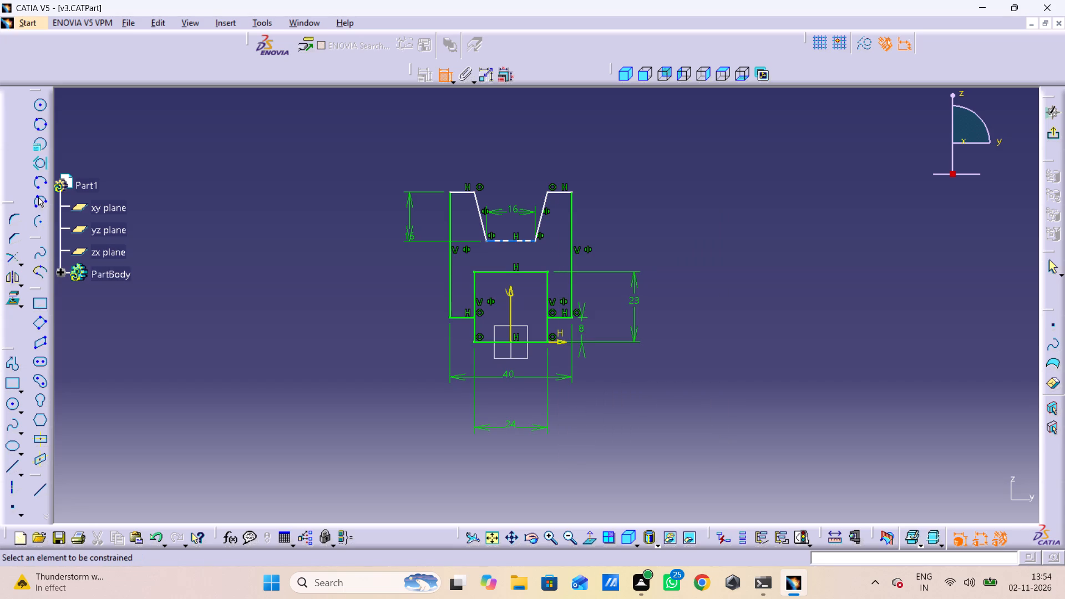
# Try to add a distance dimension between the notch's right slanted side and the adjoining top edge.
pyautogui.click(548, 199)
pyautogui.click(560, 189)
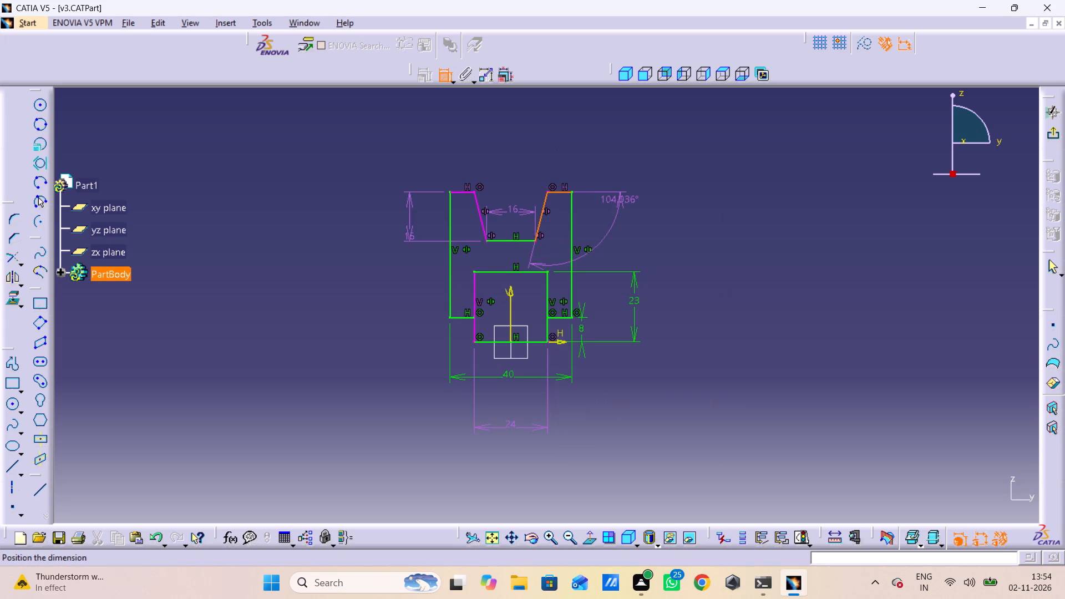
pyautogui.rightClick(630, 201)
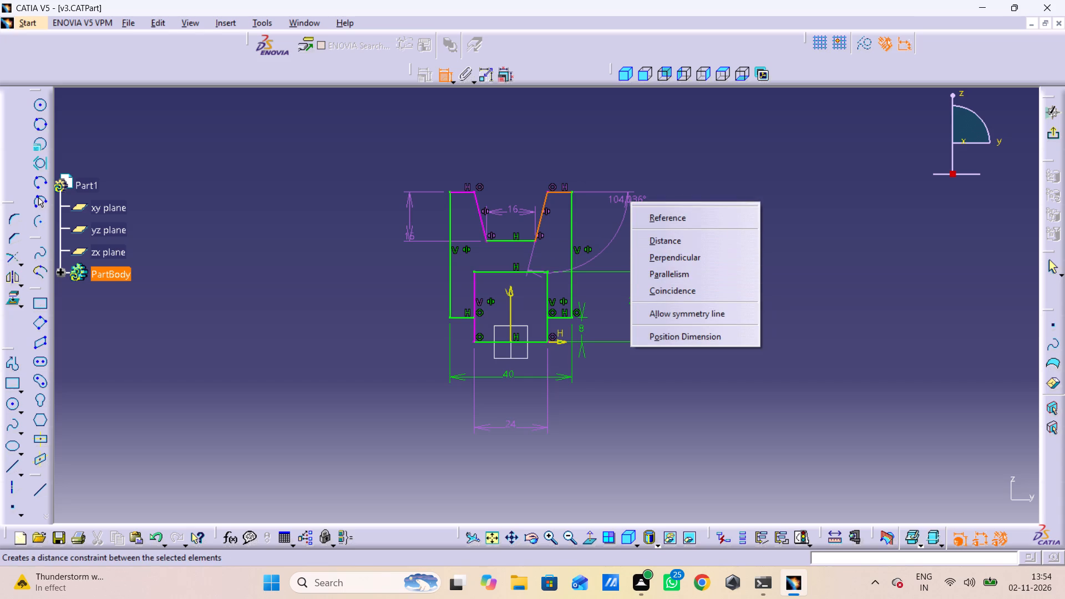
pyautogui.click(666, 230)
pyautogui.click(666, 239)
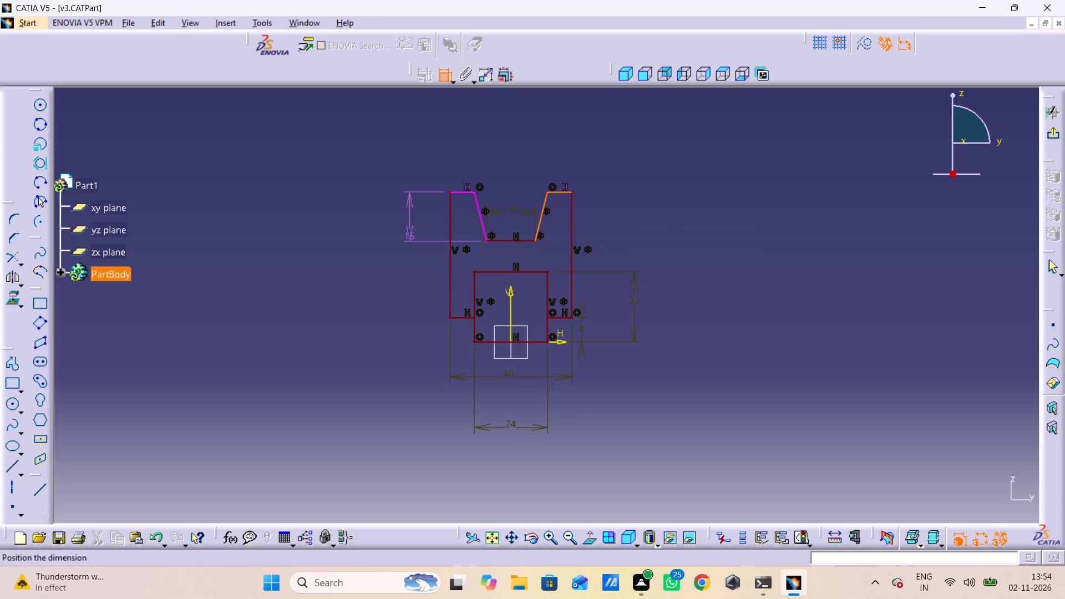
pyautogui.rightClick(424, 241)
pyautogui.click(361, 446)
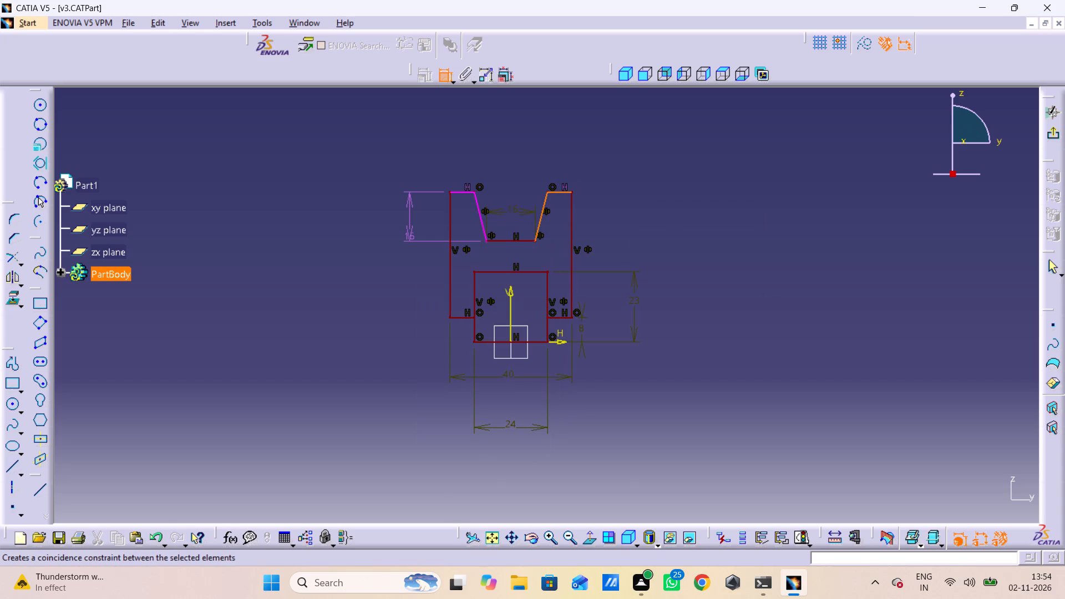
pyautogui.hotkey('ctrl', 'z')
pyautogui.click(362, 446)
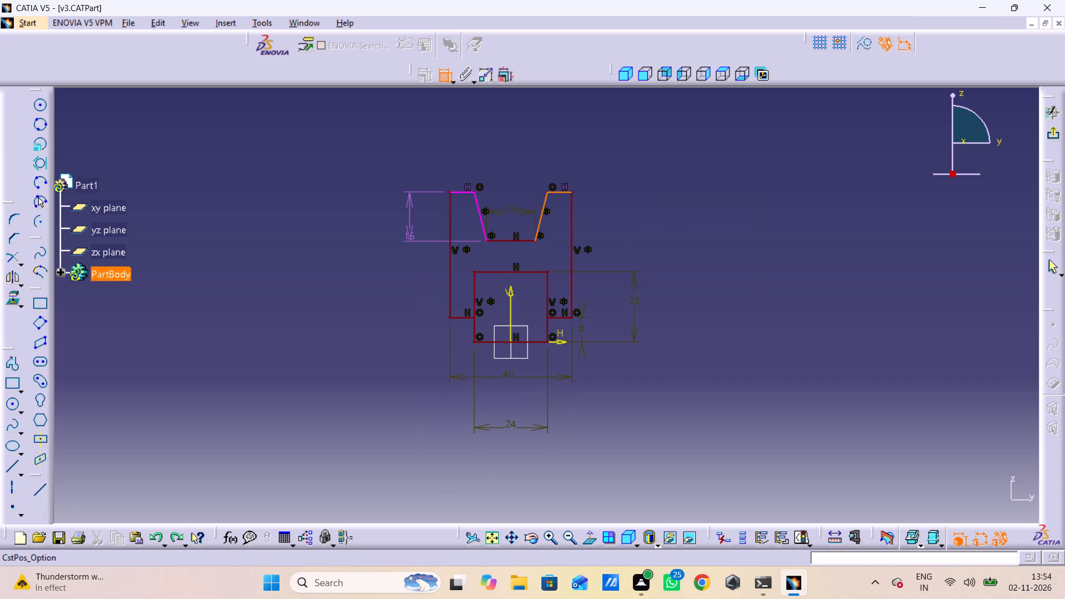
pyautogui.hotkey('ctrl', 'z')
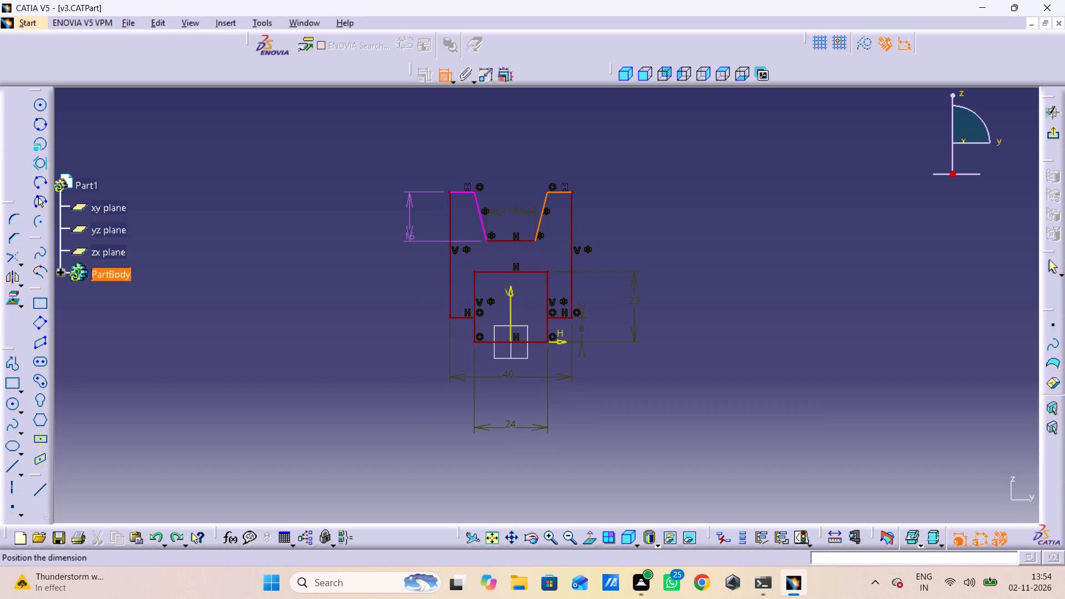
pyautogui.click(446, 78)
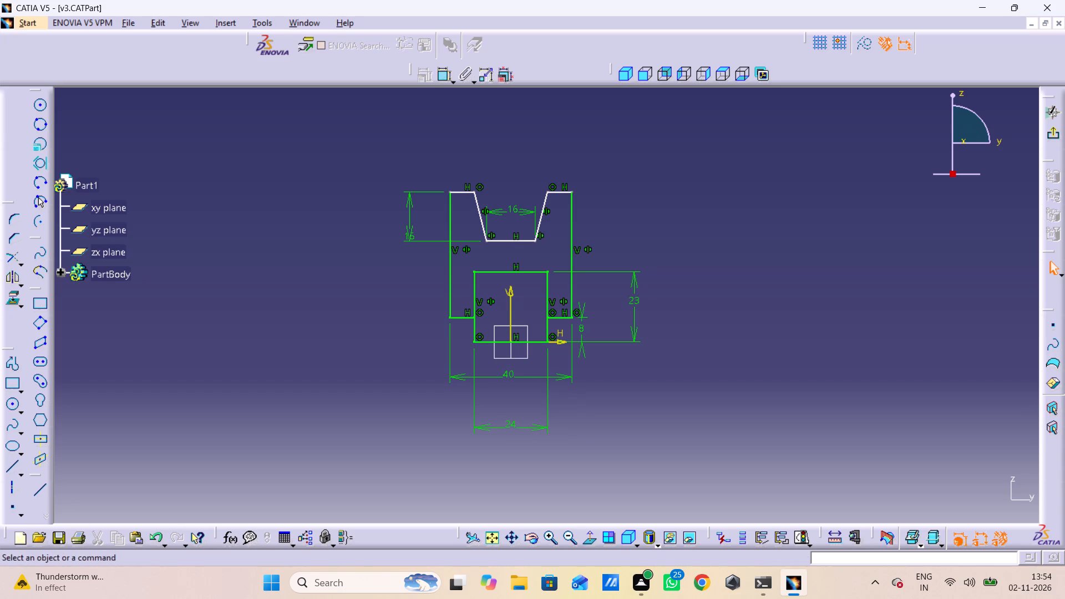
# Dimension the vertical distance between the notch's bottom edge and the inner rectangle's top edge.
pyautogui.click(517, 238)
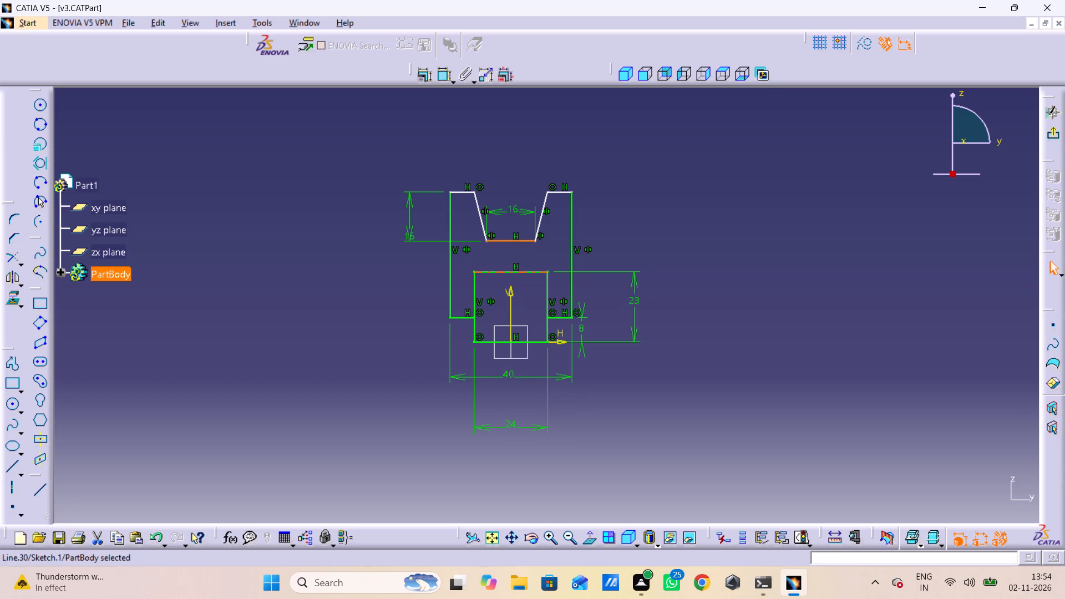
pyautogui.click(520, 267)
pyautogui.click(530, 265)
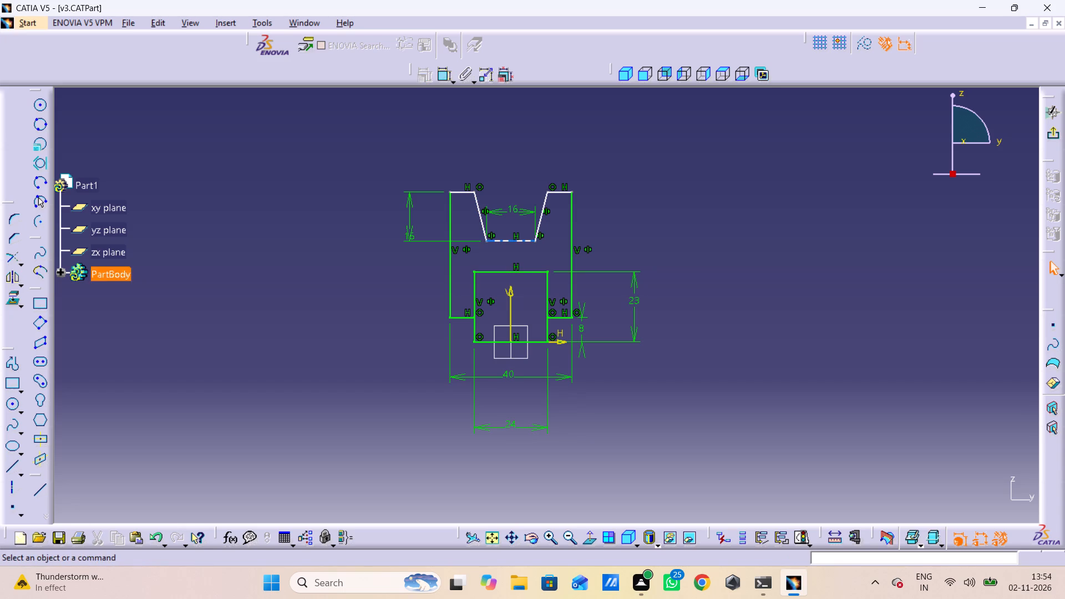
pyautogui.doubleClick(442, 73)
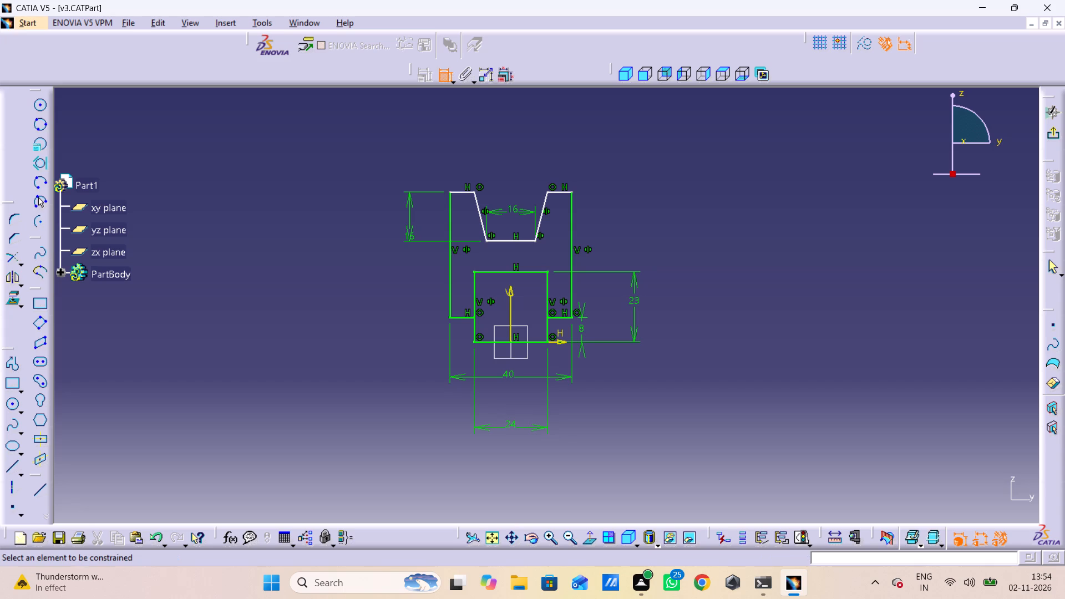
pyautogui.click(501, 270)
pyautogui.click(507, 242)
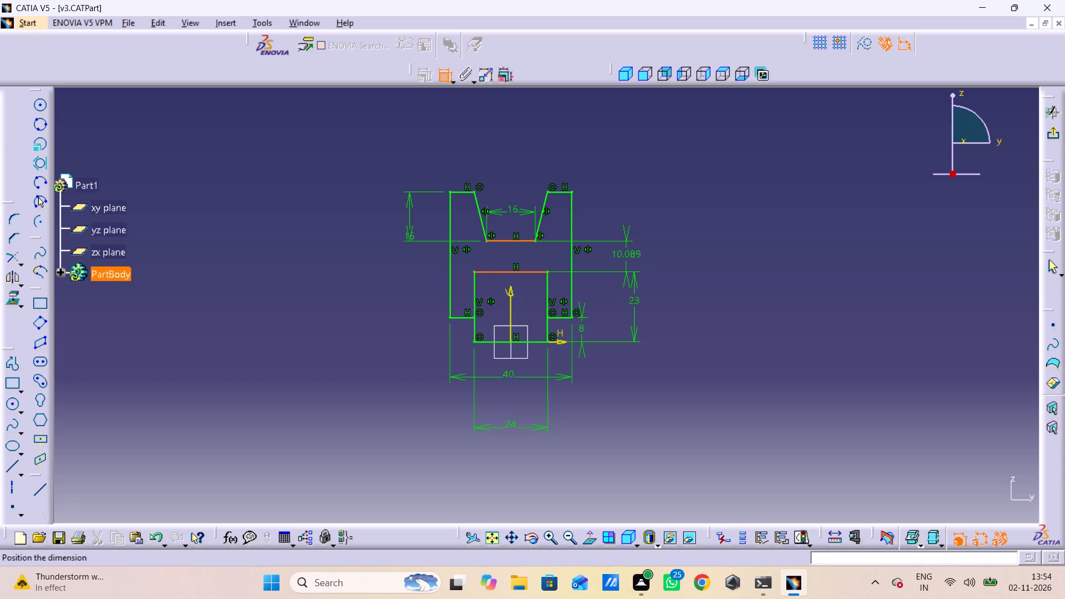
pyautogui.click(626, 257)
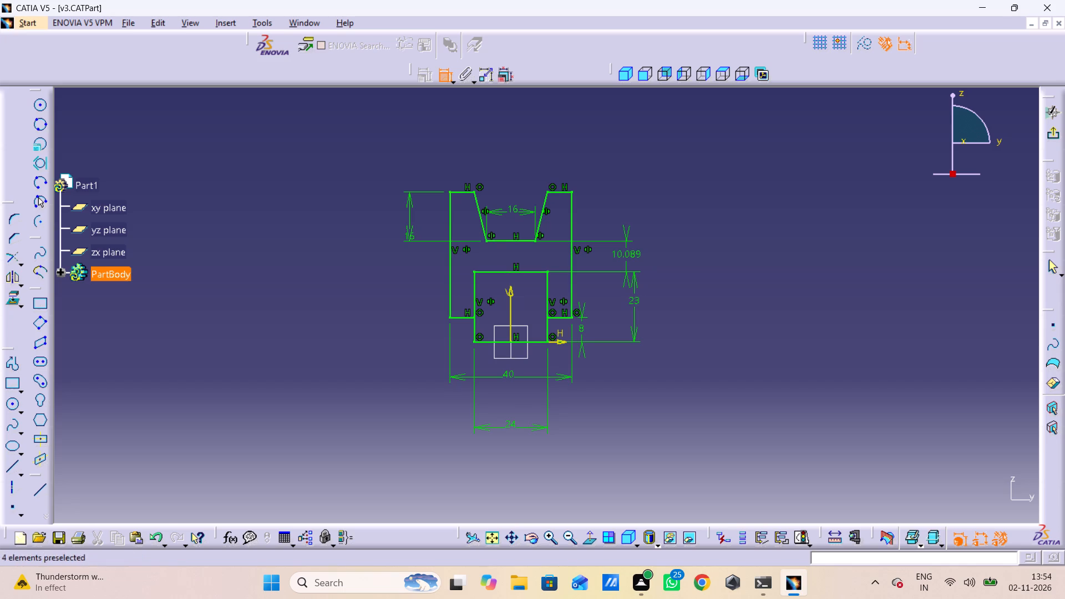
# Reposition the 16 mm notch depth dimension so its value sits midway between its extension lines.
pyautogui.moveTo(413, 234); pyautogui.dragTo(414, 229)
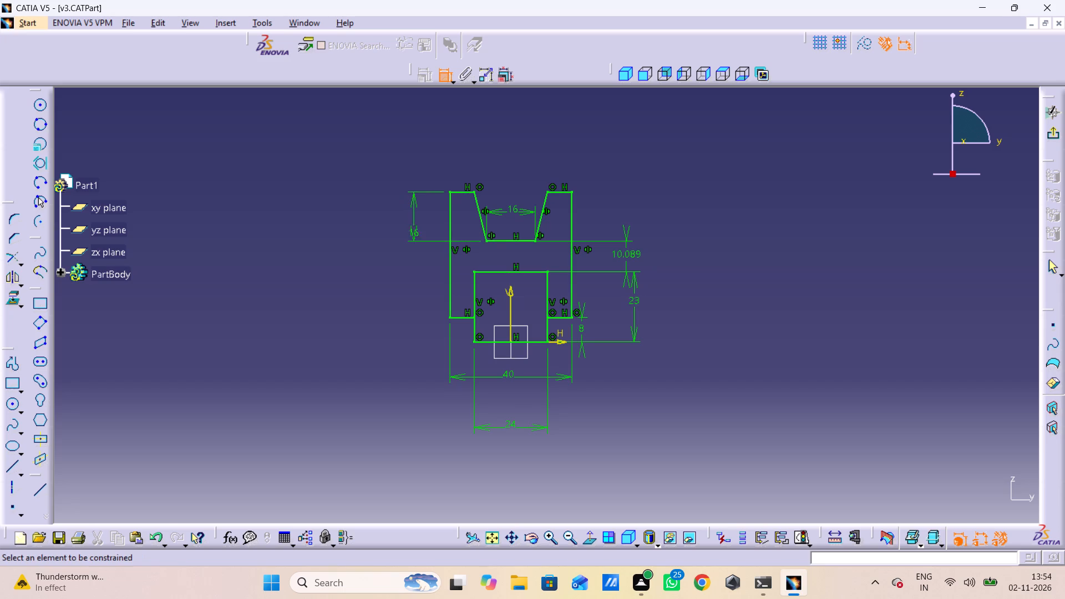
pyautogui.moveTo(414, 229); pyautogui.dragTo(414, 217)
pyautogui.click(414, 215)
# Replace the 40 mm overall width dimension with a new one between the outer vertical sides, placed slightly lower beneath the profile.
pyautogui.rightClick(483, 374)
pyautogui.click(533, 362)
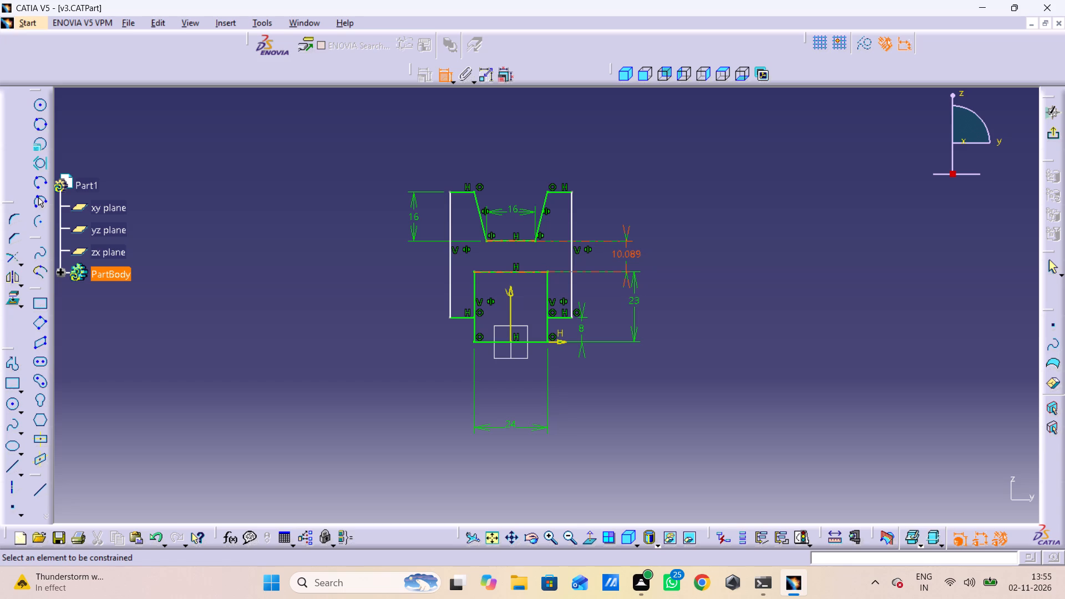
pyautogui.click(572, 258)
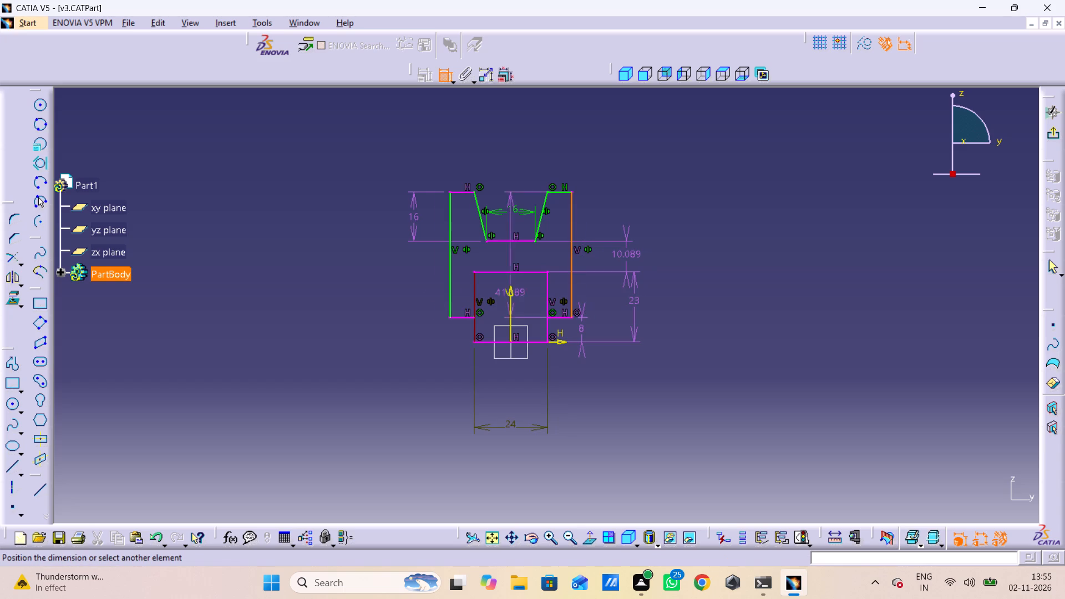
pyautogui.click(449, 273)
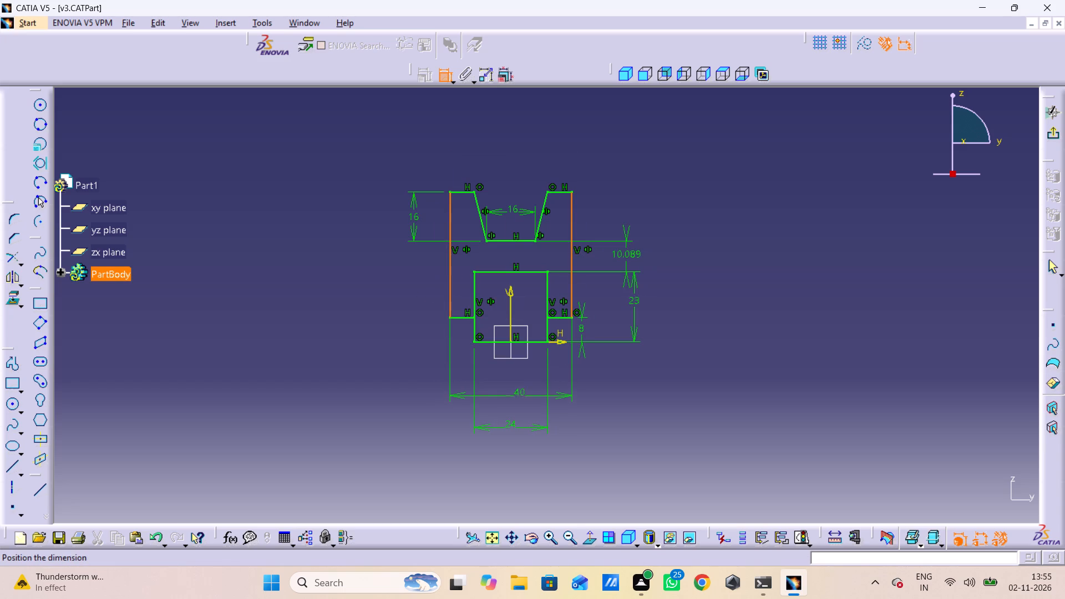
pyautogui.click(501, 398)
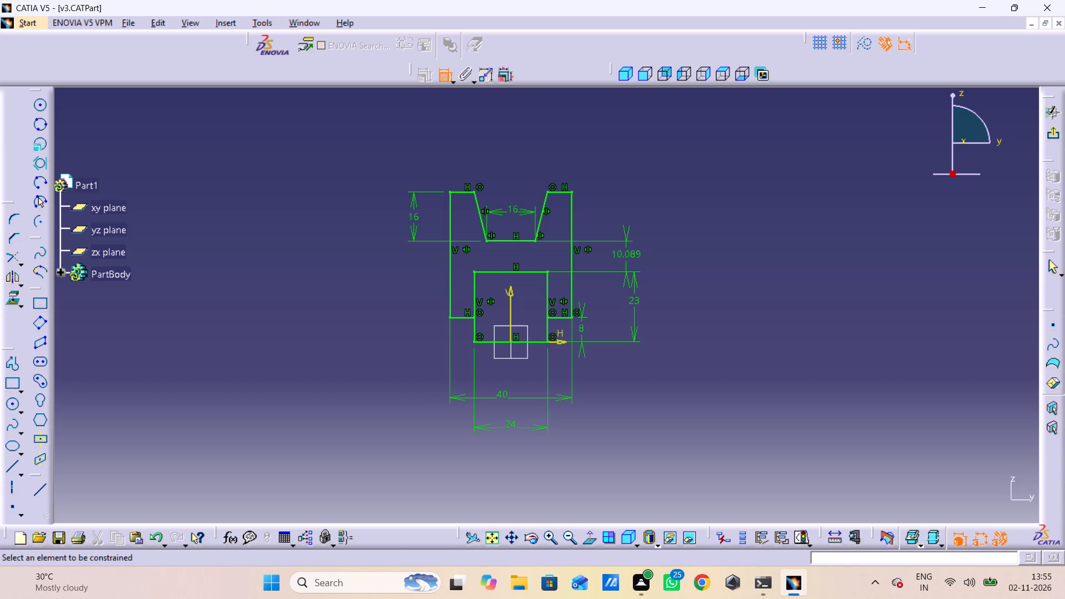
# Dimension the notch's opening between its two top corners, place it above the profile, and set it to 28 mm.
pyautogui.click(547, 191)
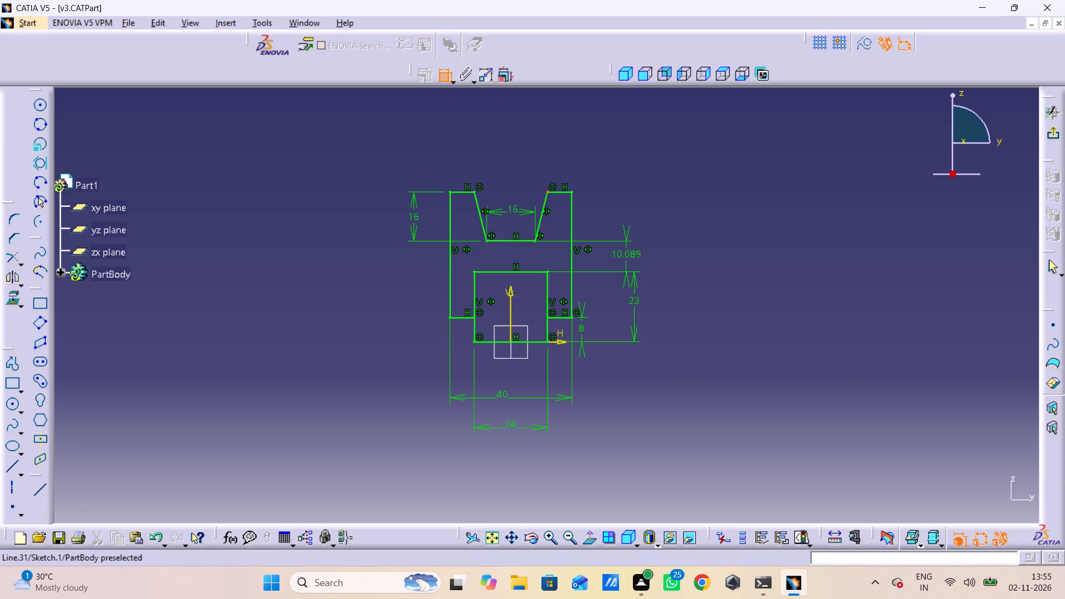
pyautogui.click(473, 193)
pyautogui.rightClick(517, 158)
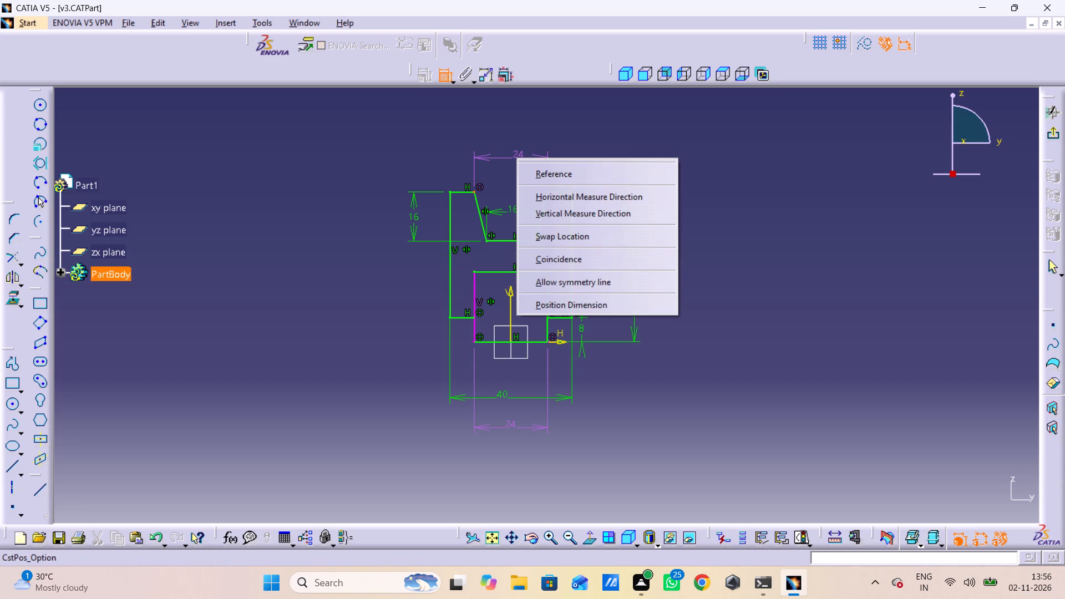
pyautogui.moveTo(539, 131); pyautogui.dragTo(537, 170)
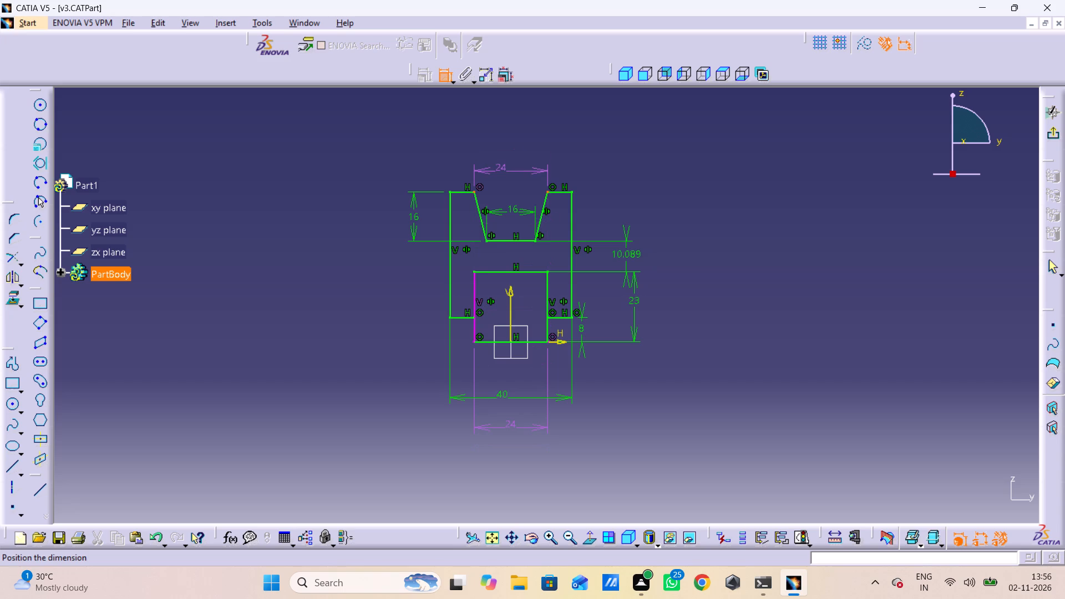
pyautogui.click(515, 165)
pyautogui.doubleClick(518, 158)
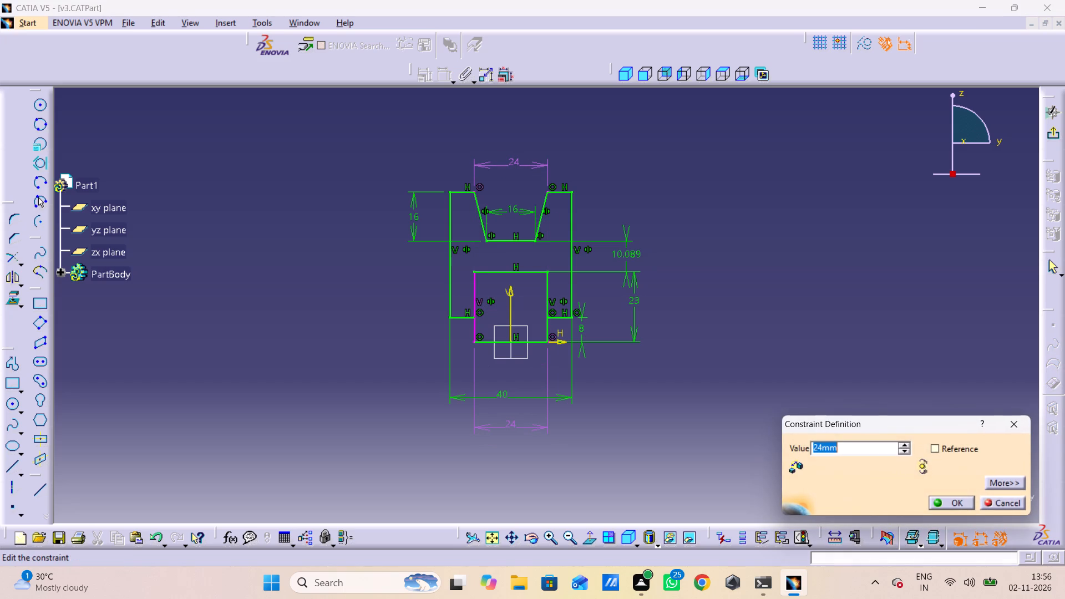
pyautogui.write('28')
pyautogui.press('Return')
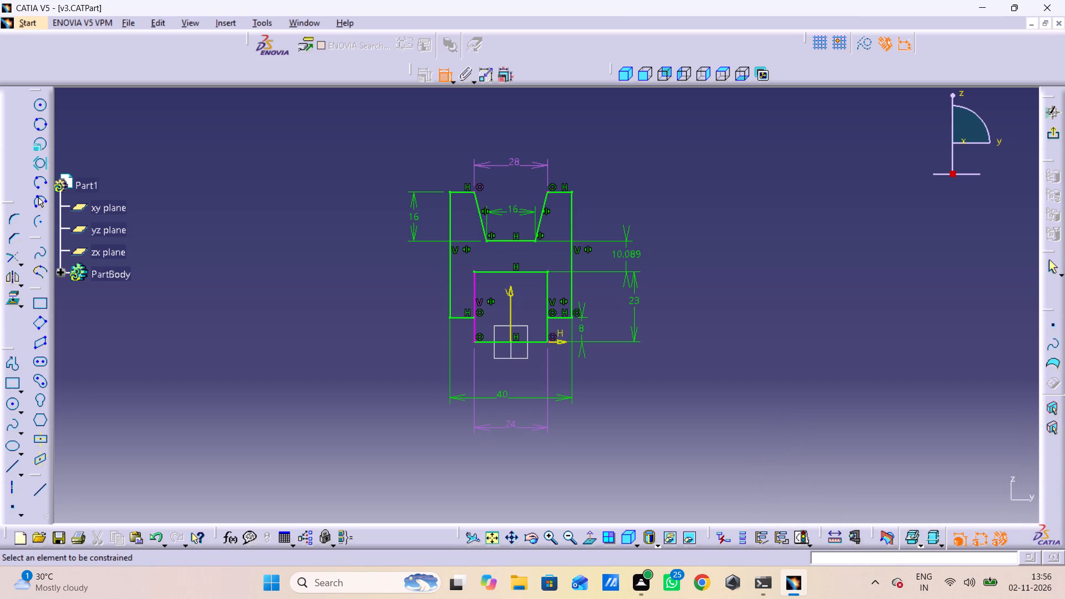
# Delete the 24 mm width dimension of the inner rectangle.
pyautogui.rightClick(496, 429)
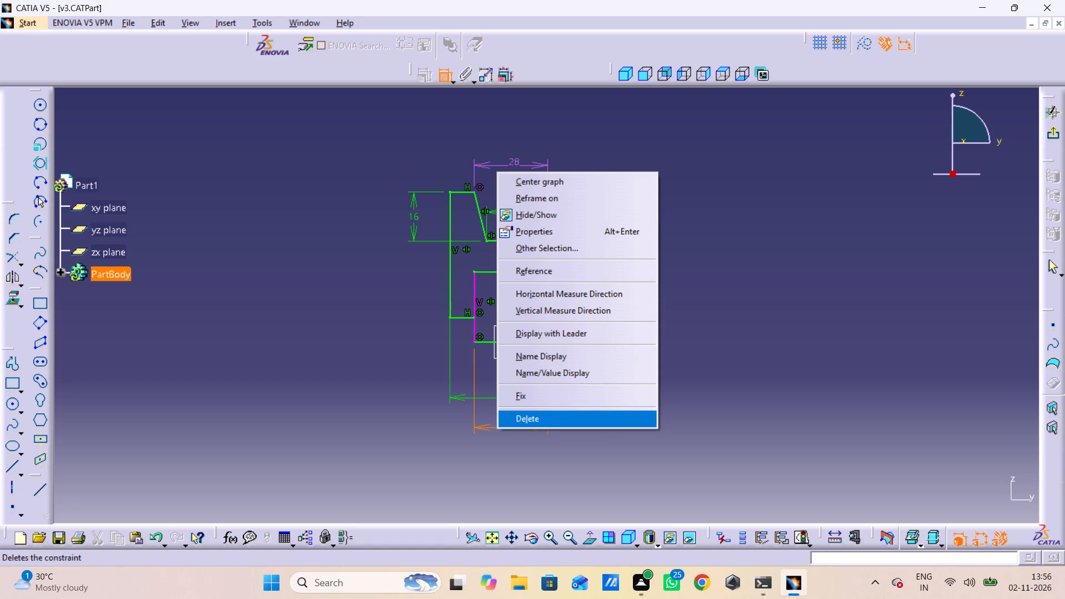
pyautogui.click(576, 425)
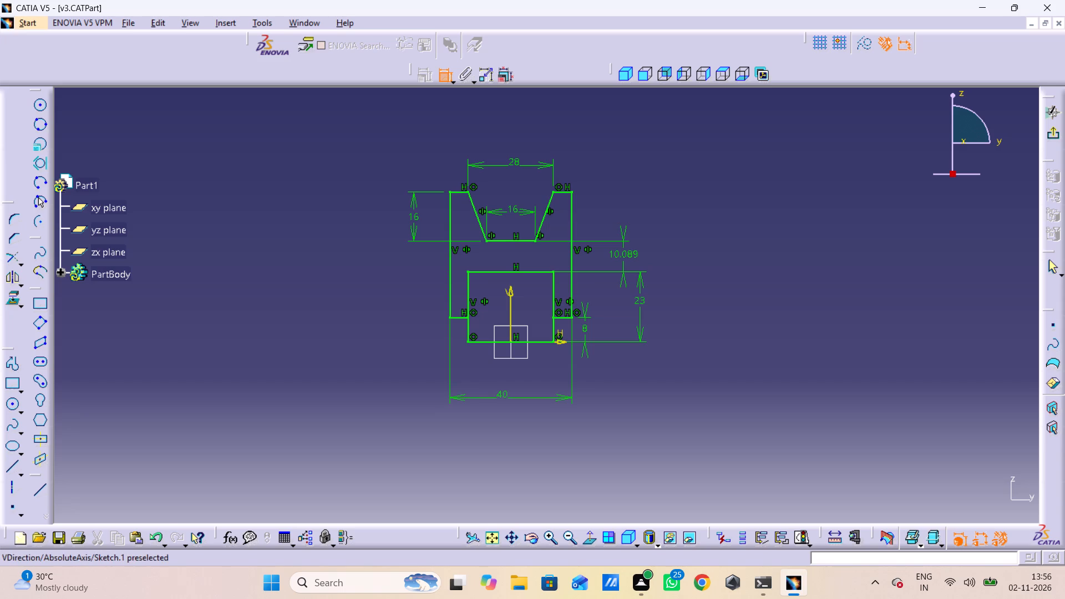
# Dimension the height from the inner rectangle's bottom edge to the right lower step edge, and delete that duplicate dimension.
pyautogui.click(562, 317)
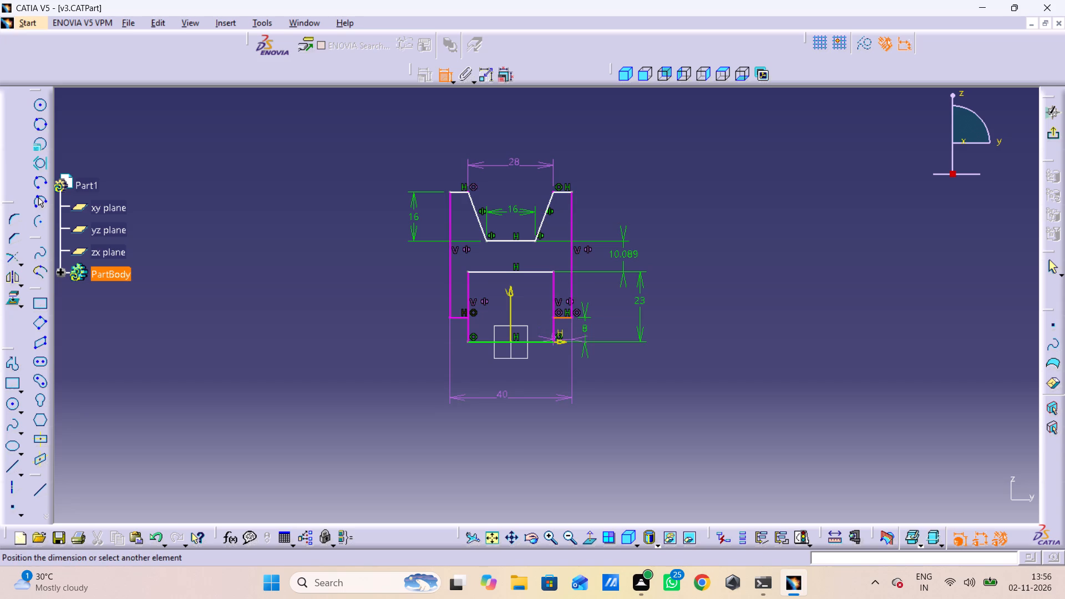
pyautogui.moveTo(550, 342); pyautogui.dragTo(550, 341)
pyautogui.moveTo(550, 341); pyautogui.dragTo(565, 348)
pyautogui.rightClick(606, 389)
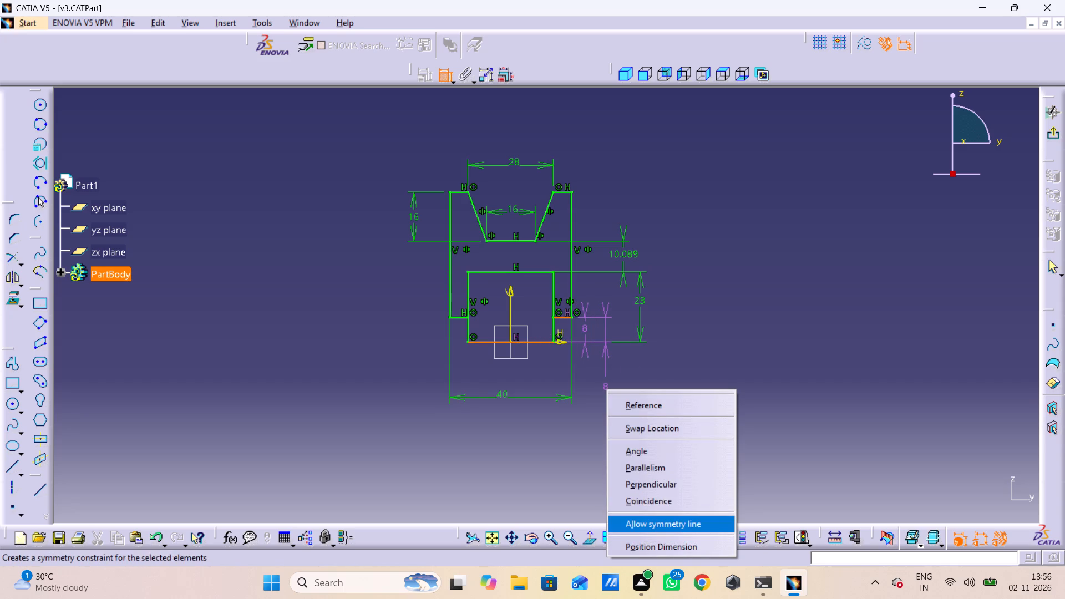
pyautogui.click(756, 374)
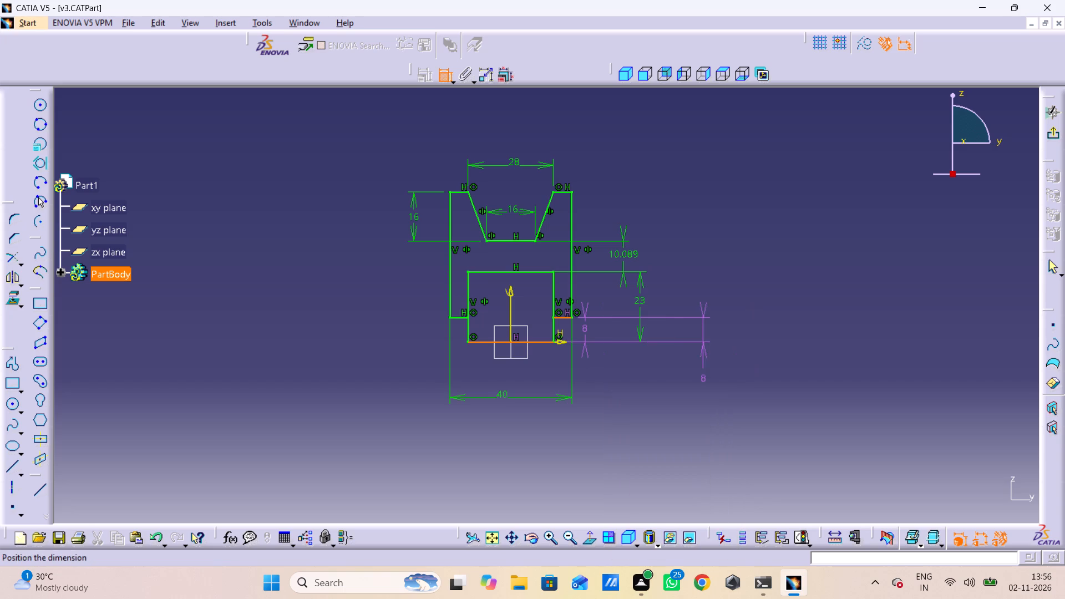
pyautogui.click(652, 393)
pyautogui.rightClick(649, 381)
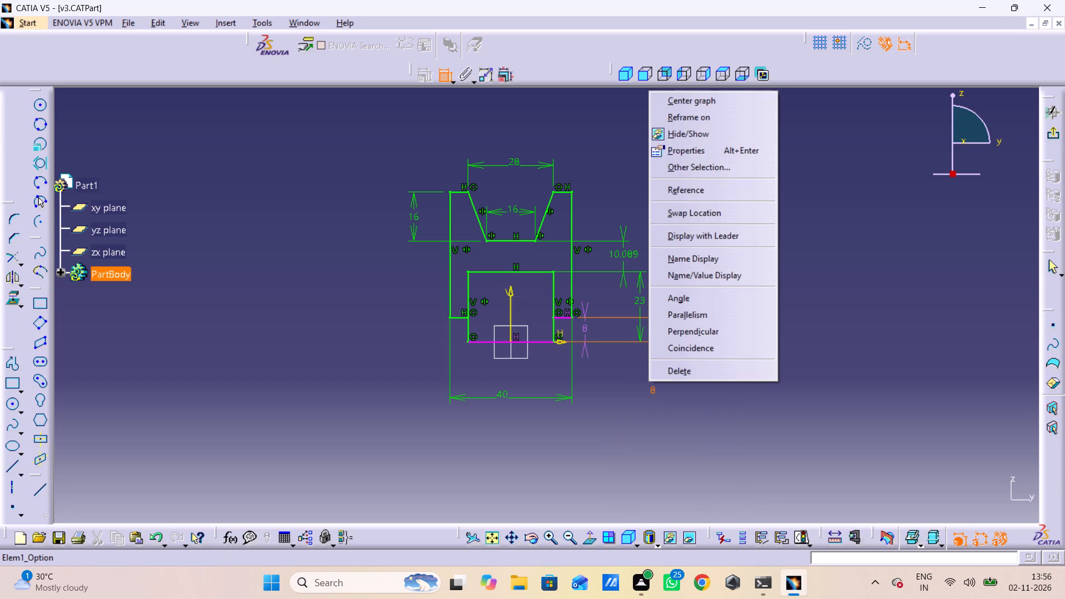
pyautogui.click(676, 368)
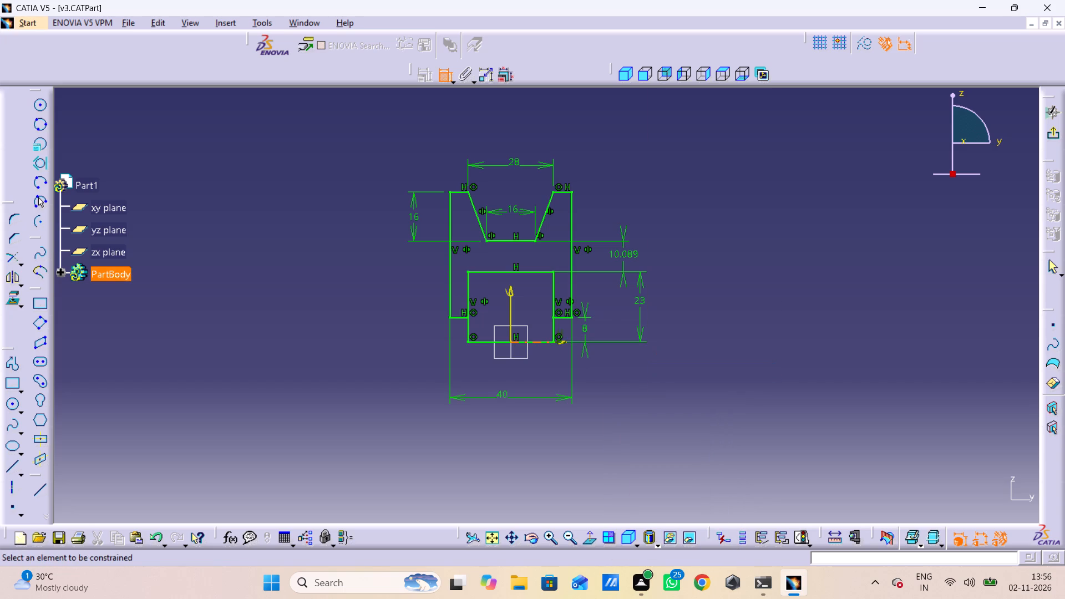
# Start a dimension from the inner rectangle's right vertical side.
pyautogui.click(552, 325)
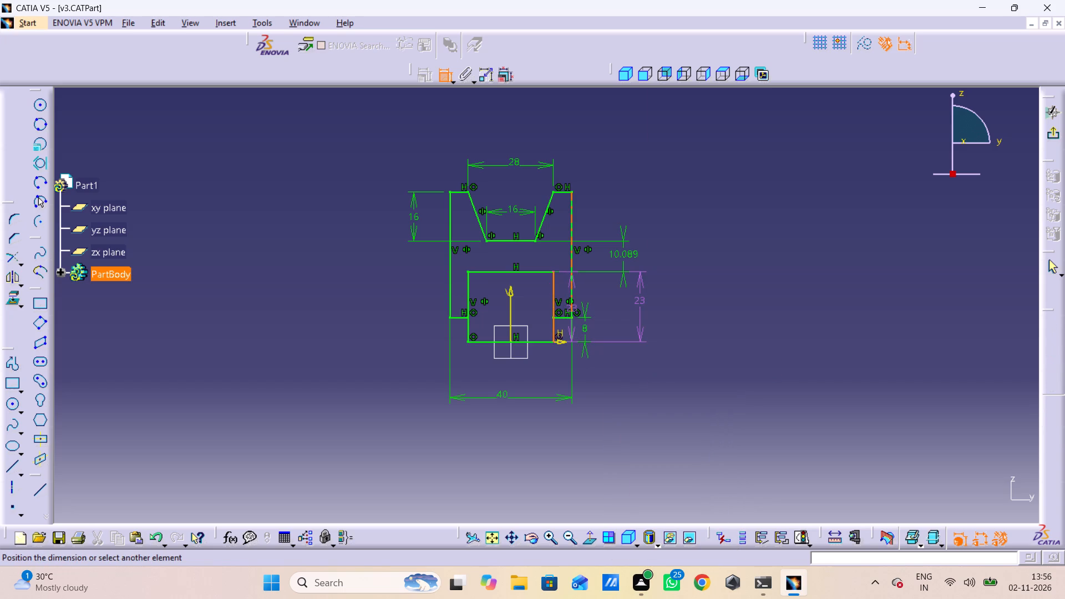
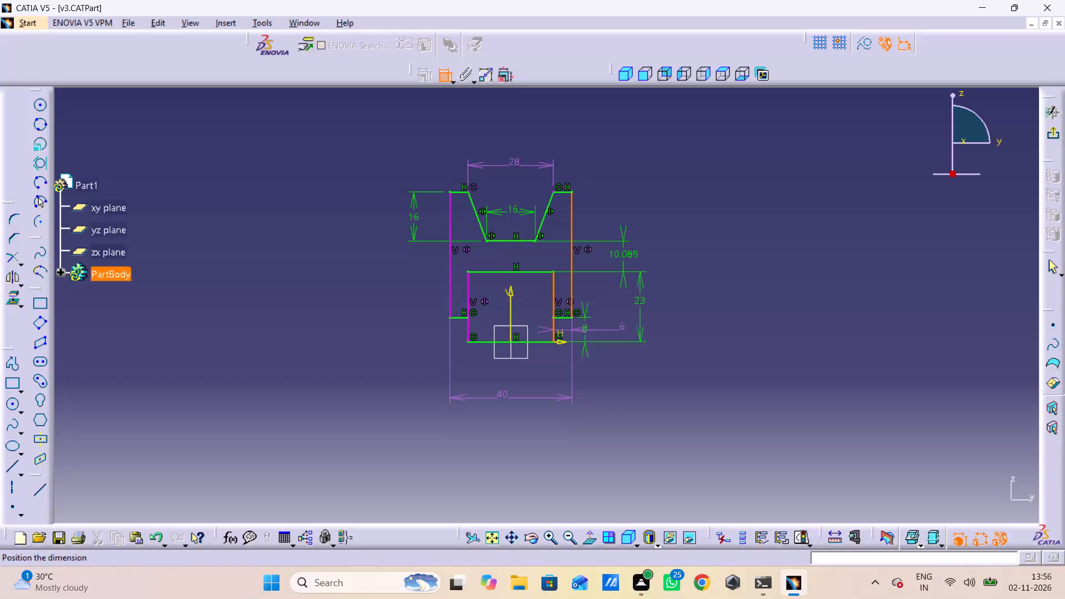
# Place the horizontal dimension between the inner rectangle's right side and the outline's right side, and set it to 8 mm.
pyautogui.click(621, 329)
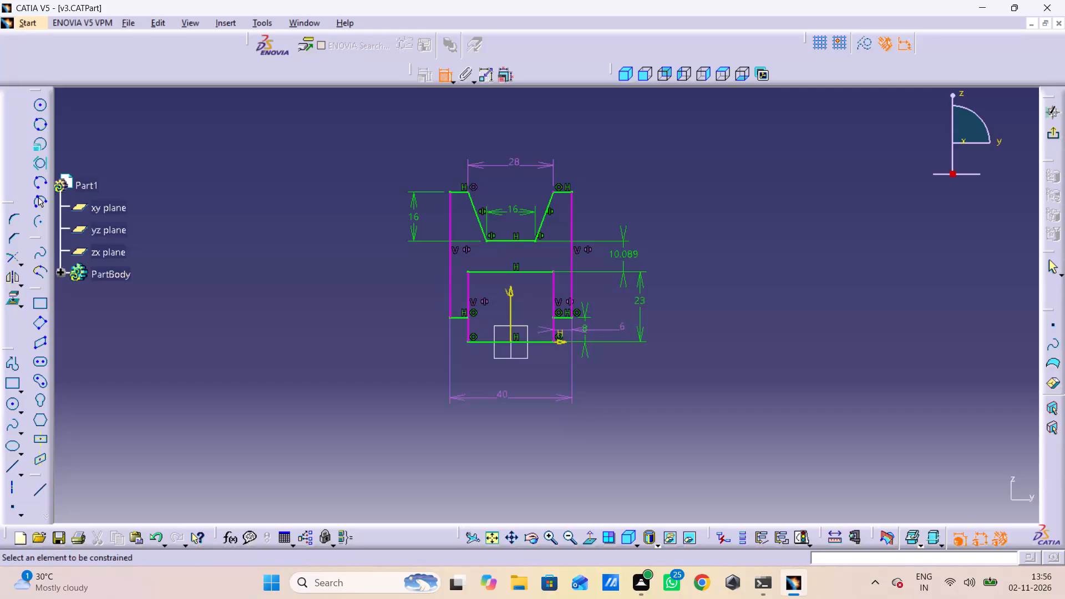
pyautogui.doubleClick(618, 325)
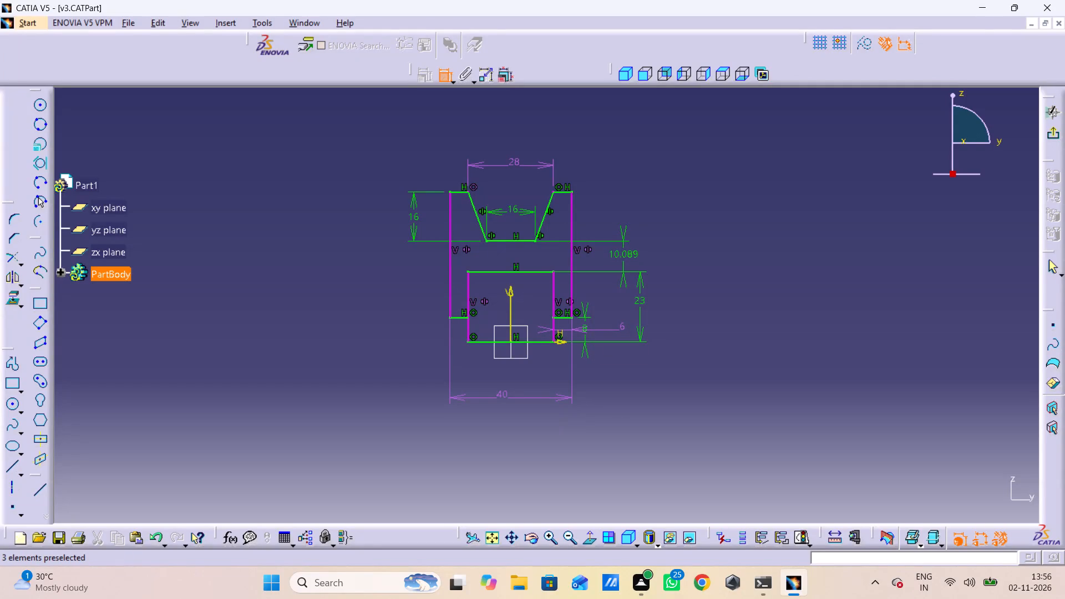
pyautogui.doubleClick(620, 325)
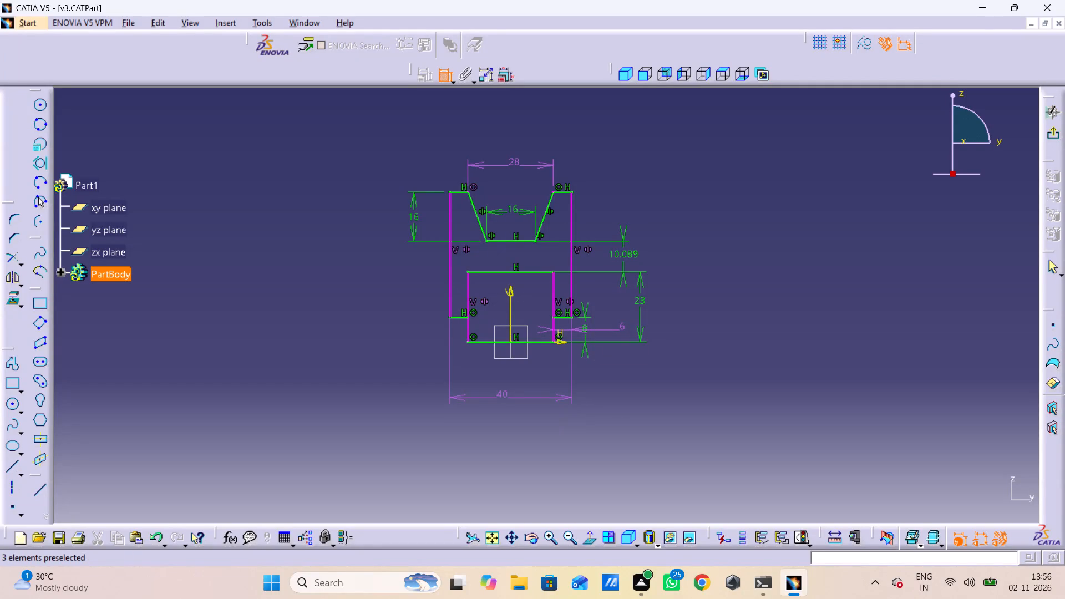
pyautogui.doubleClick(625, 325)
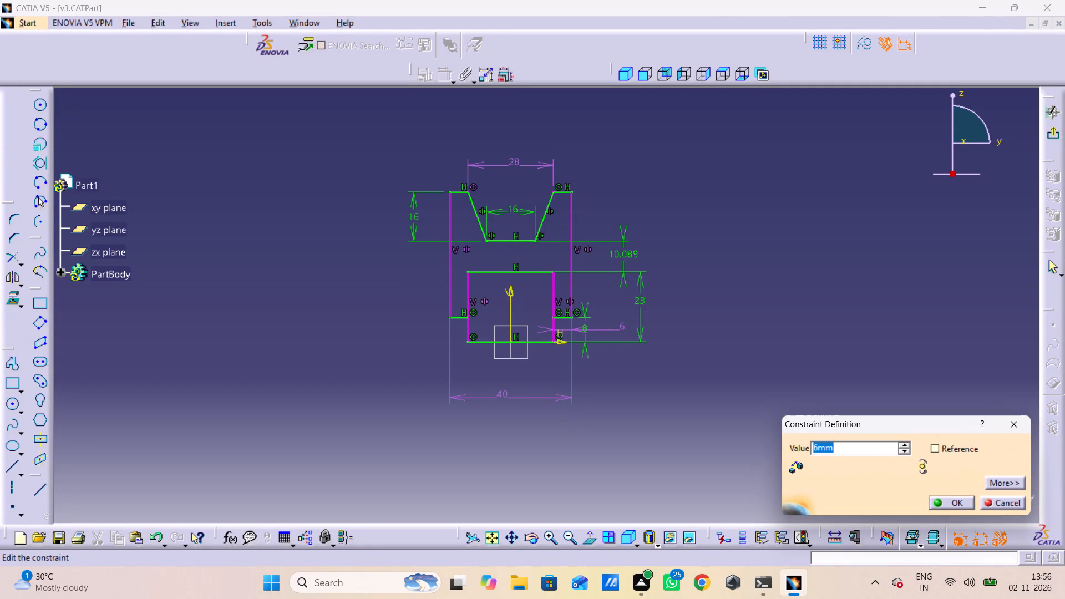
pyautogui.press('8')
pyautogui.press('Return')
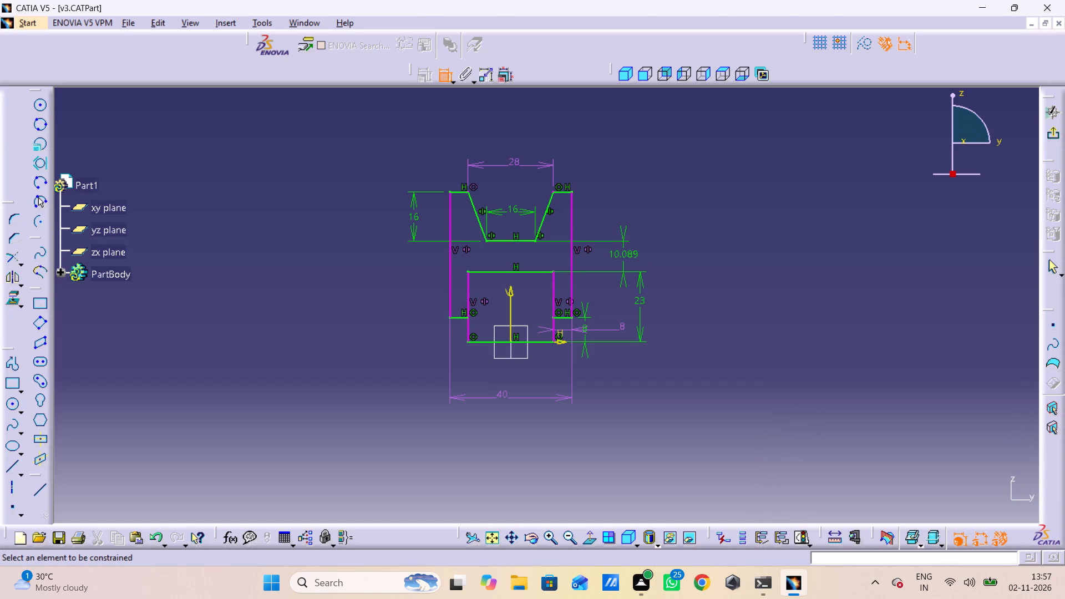
# Delete the 40 mm overall width dimension below the profile.
pyautogui.rightClick(534, 395)
pyautogui.click(576, 382)
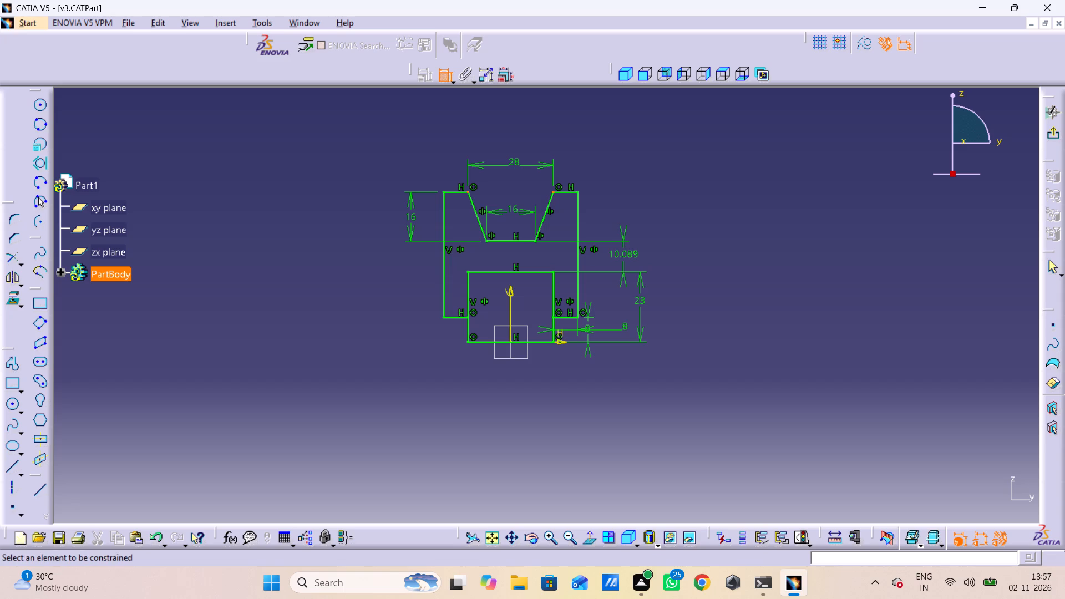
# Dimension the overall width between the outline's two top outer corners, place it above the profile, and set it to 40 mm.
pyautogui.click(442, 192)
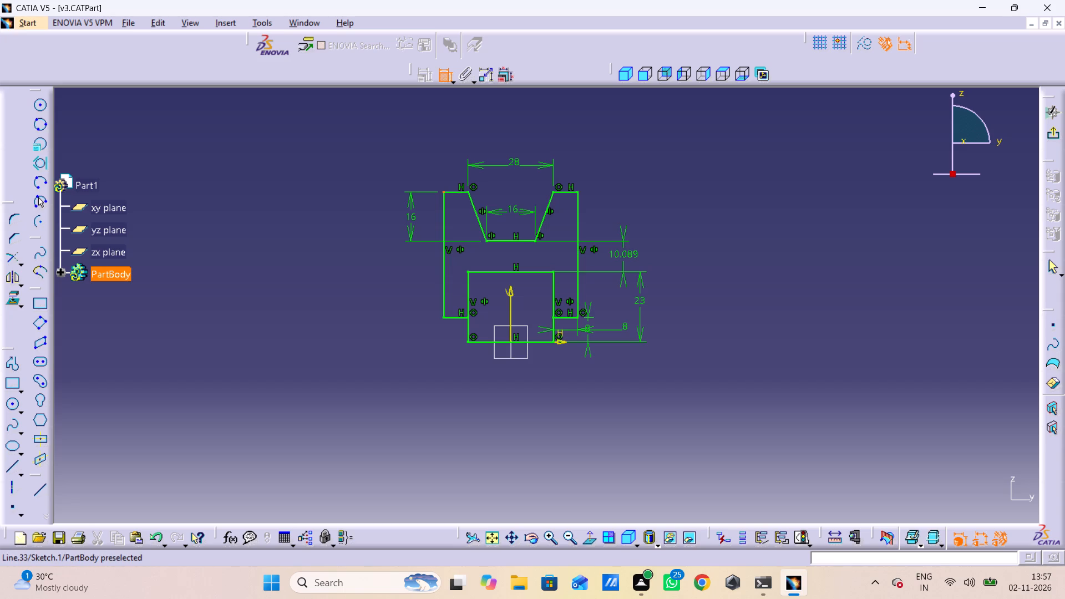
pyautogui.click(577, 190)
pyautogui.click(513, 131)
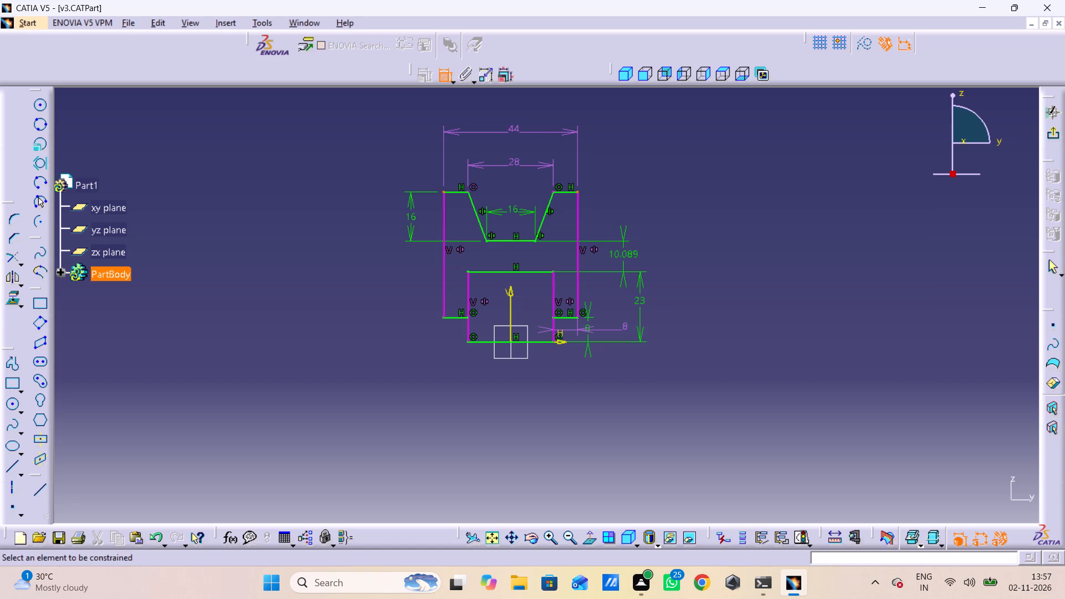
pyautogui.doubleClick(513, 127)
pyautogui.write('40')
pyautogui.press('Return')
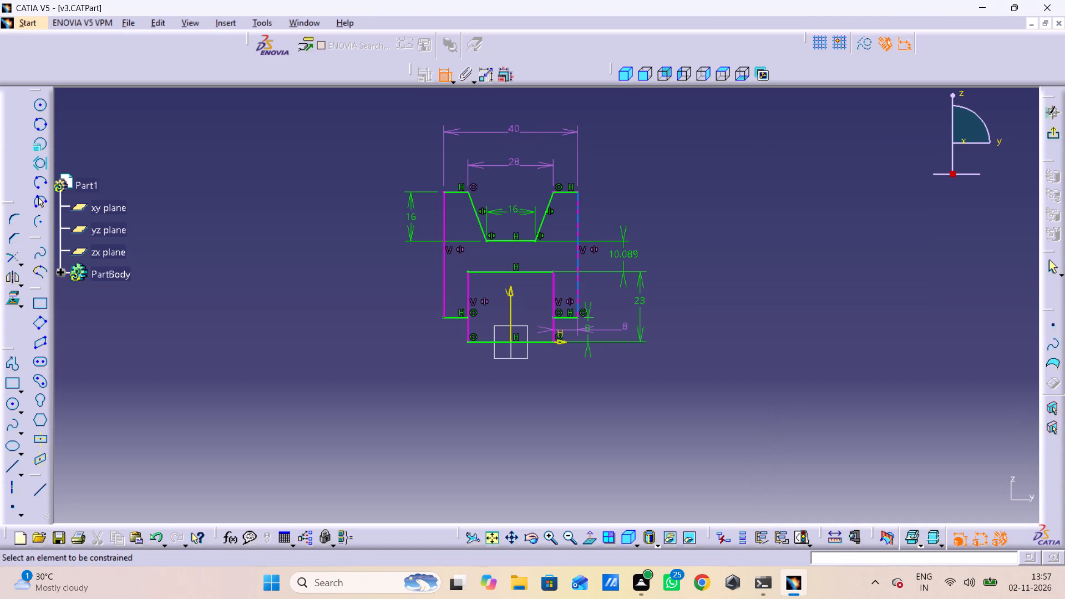
# Delete the vertical dimension between the notch bottom and the inner rectangle's top edge.
pyautogui.rightClick(618, 237)
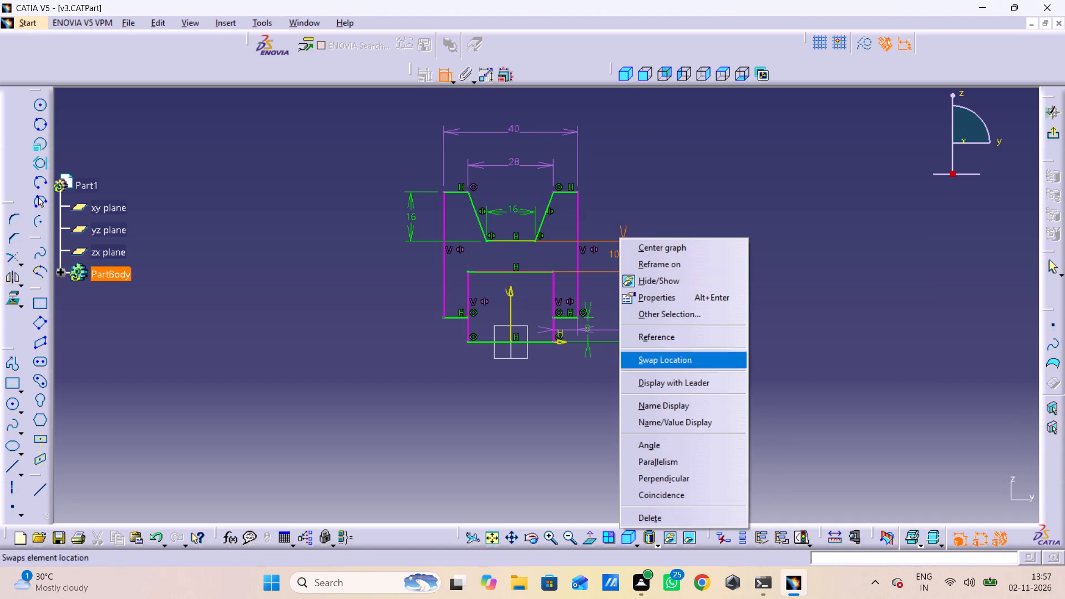
pyautogui.click(666, 513)
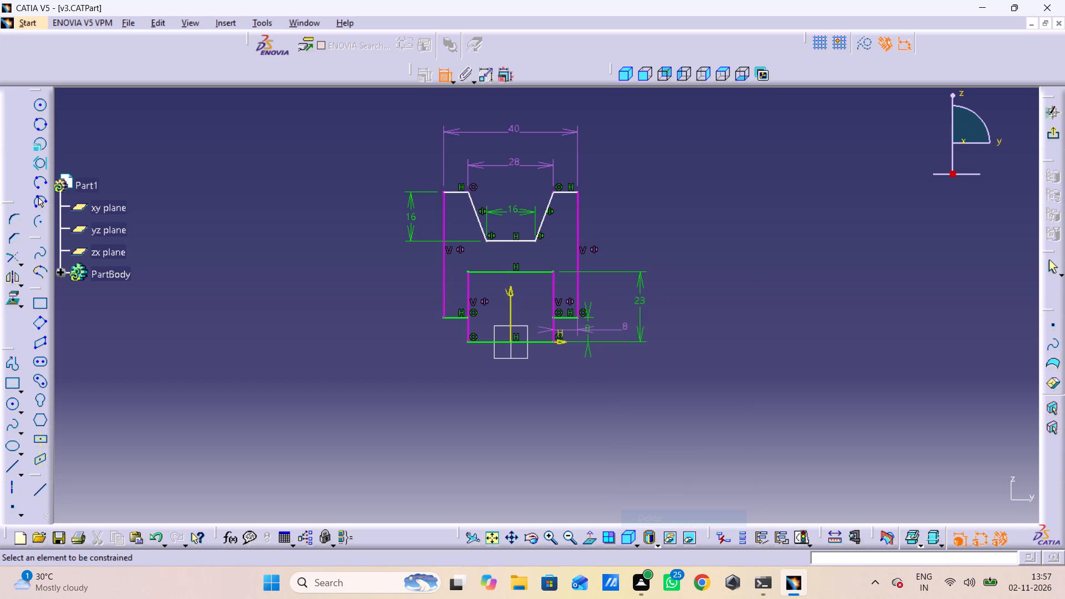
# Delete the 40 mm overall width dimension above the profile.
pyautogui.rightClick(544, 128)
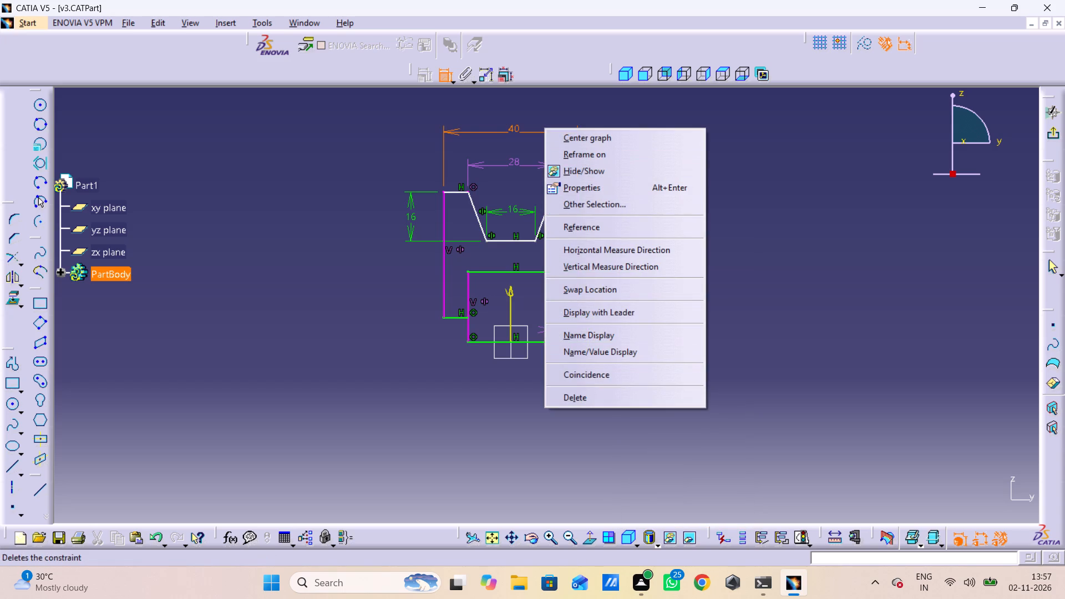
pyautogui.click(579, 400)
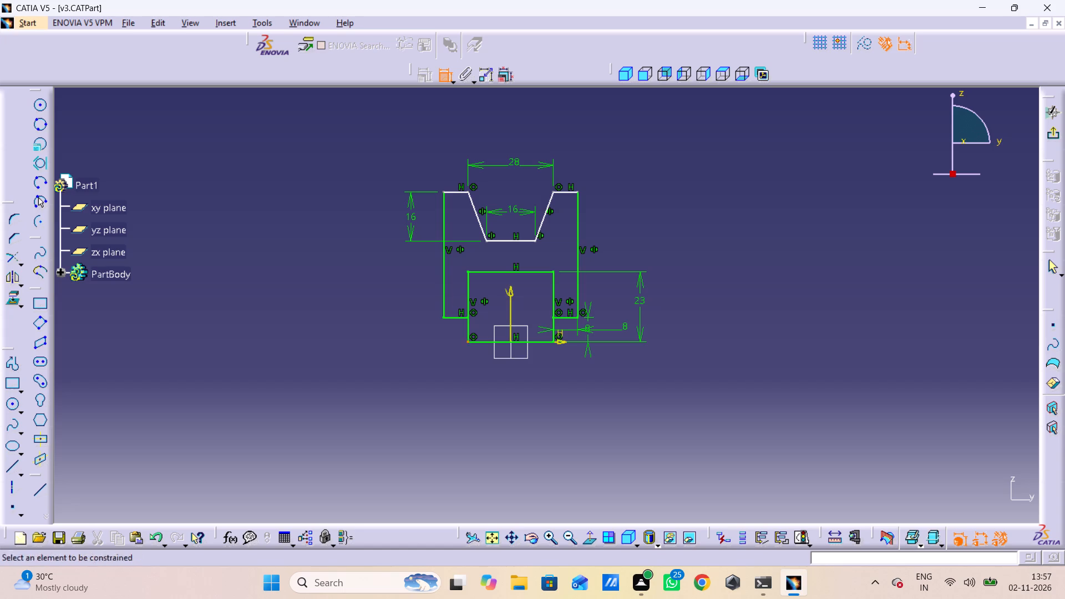
# Delete the 23 mm height dimension of the inner rectangle.
pyautogui.rightClick(632, 270)
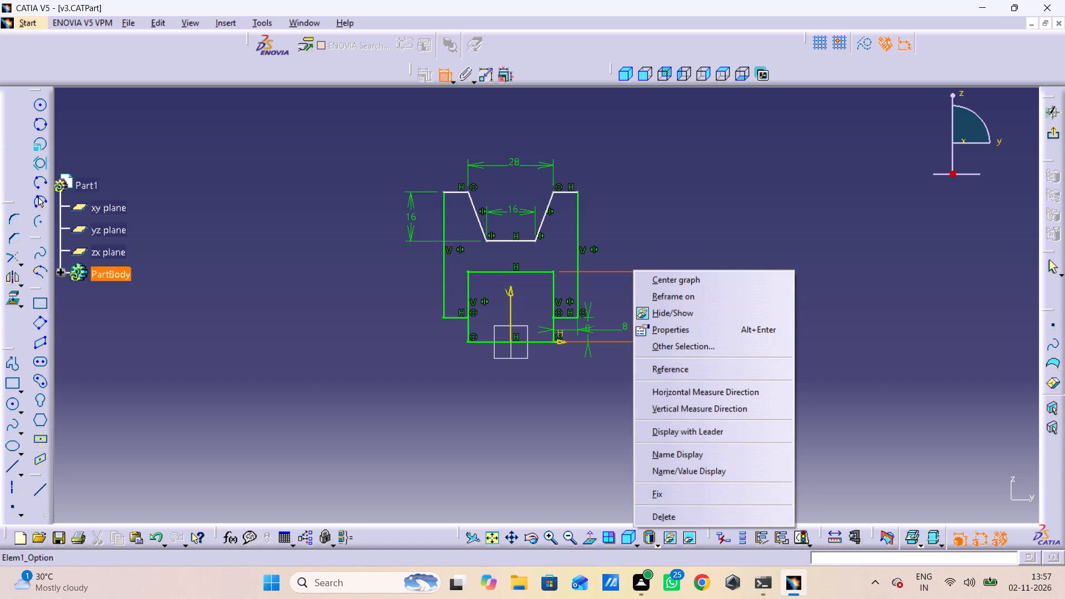
pyautogui.click(657, 519)
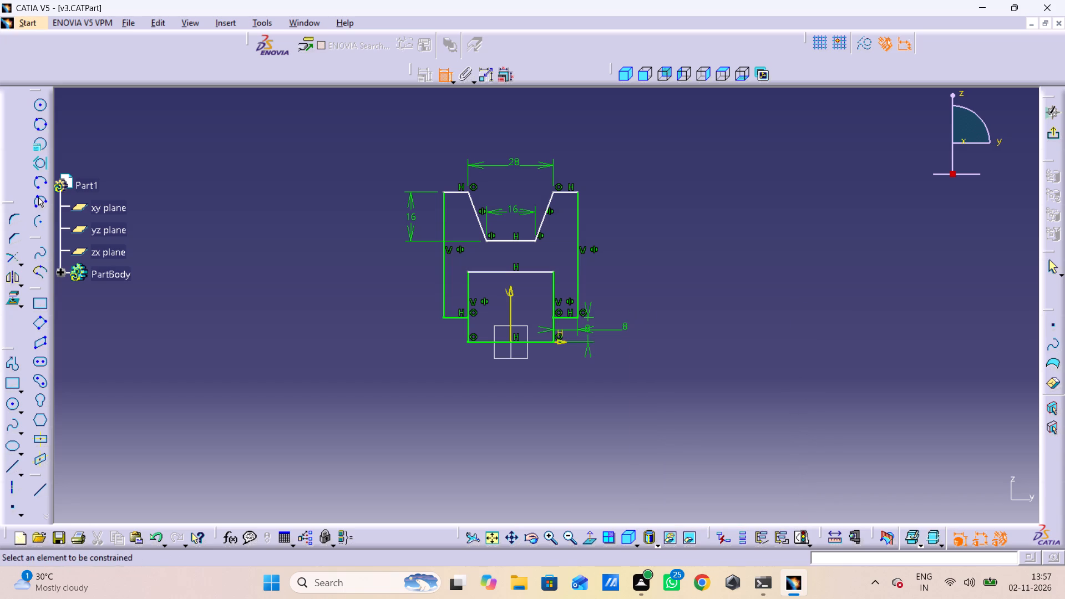
# Dimension the height from the left step edge to the inner rectangle's top left corner, placing it left of the profile.
pyautogui.click(445, 82)
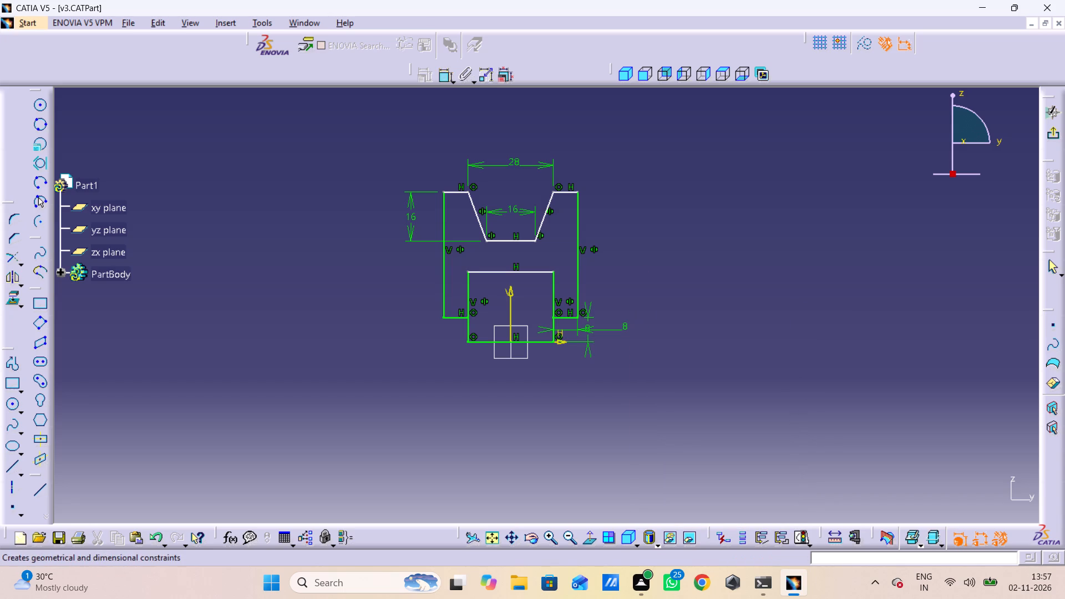
pyautogui.doubleClick(445, 82)
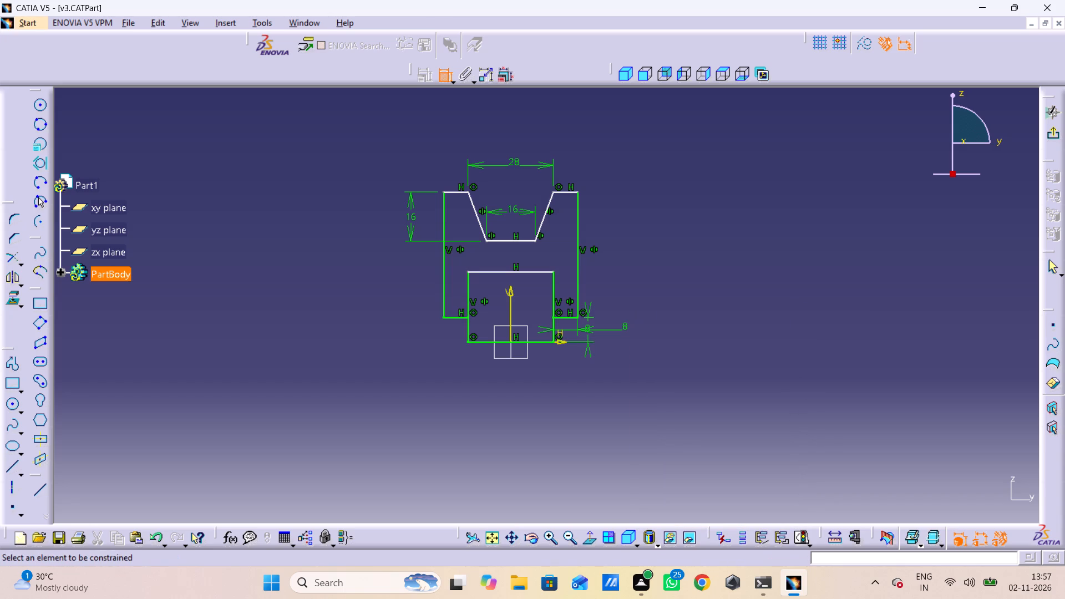
pyautogui.click(464, 317)
pyautogui.click(467, 271)
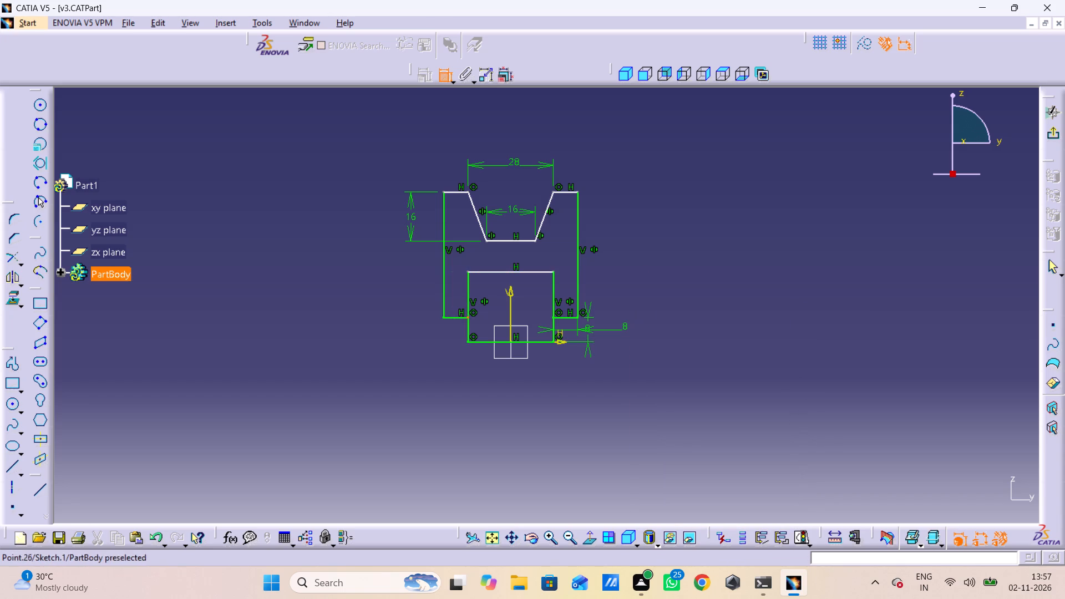
pyautogui.click(360, 292)
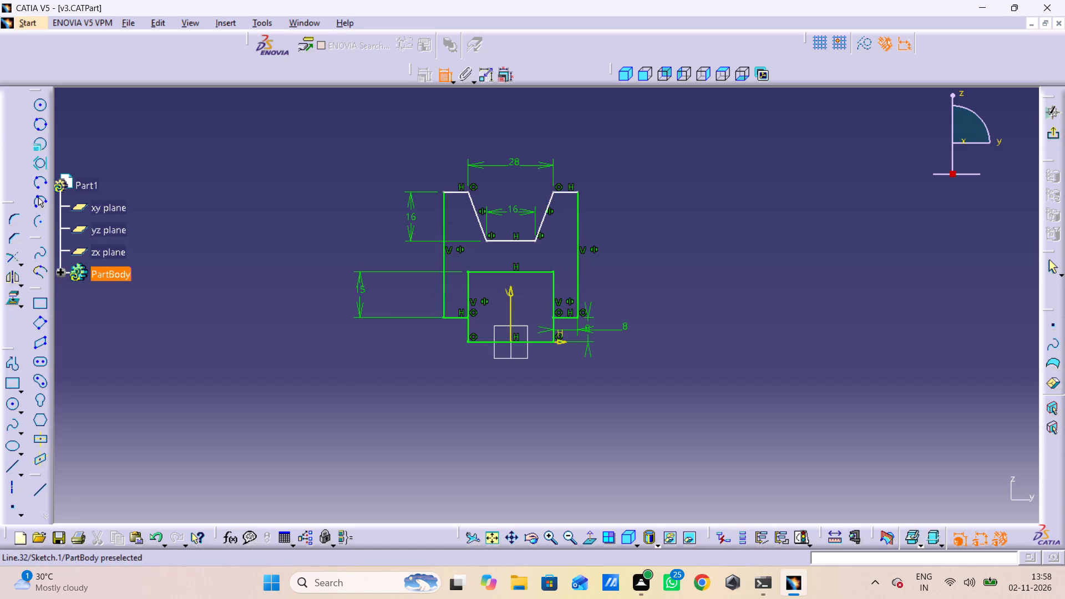
# Dimension the overall height from the inner rectangle's bottom edge to the outline's top right edge, and set it to 46 mm.
pyautogui.click(534, 343)
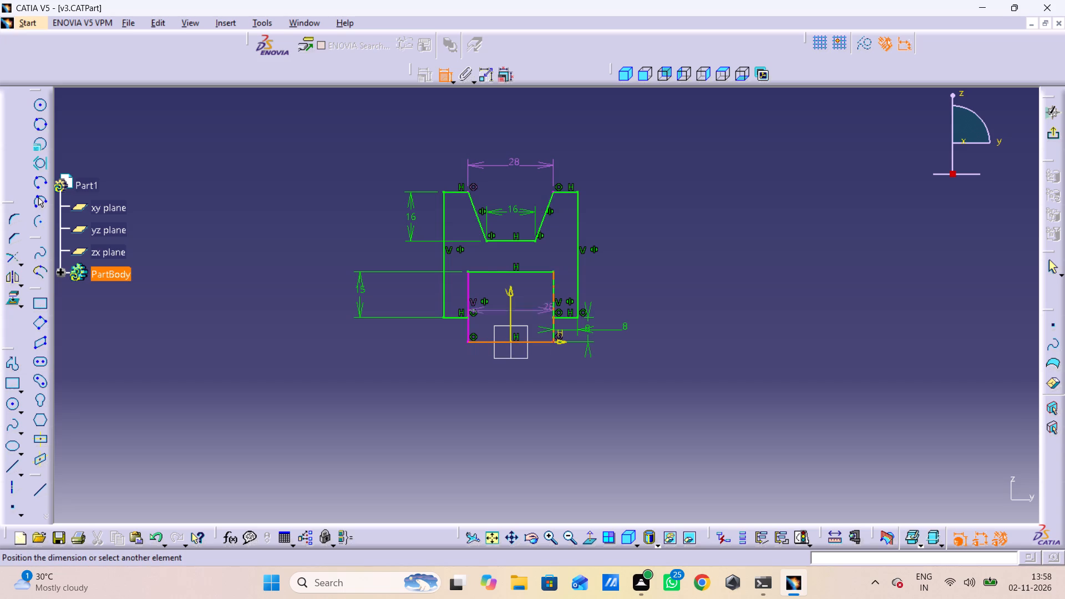
pyautogui.click(557, 191)
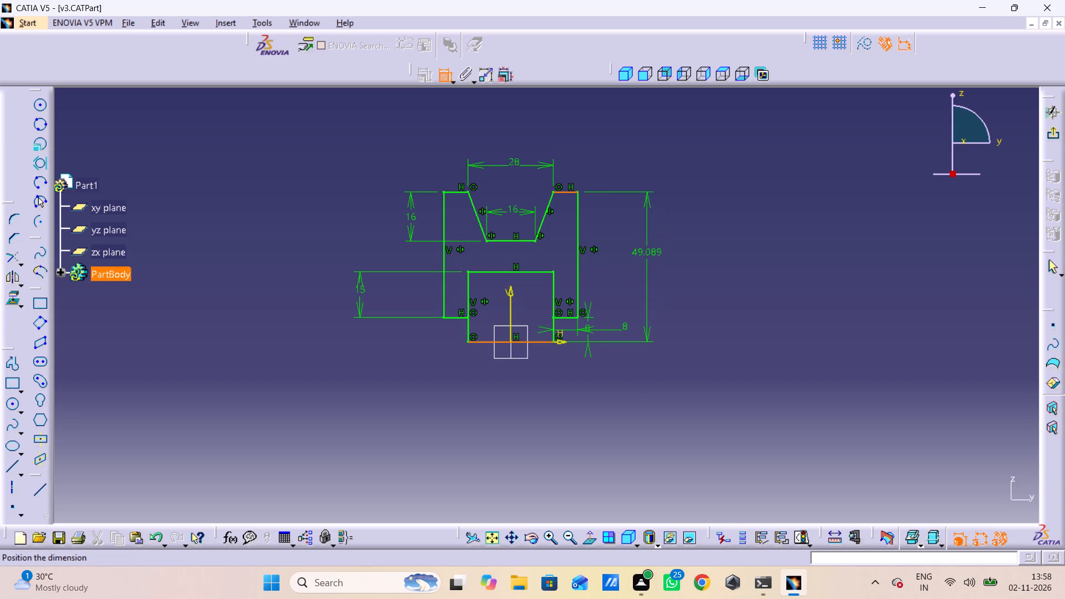
pyautogui.click(646, 259)
pyautogui.doubleClick(645, 250)
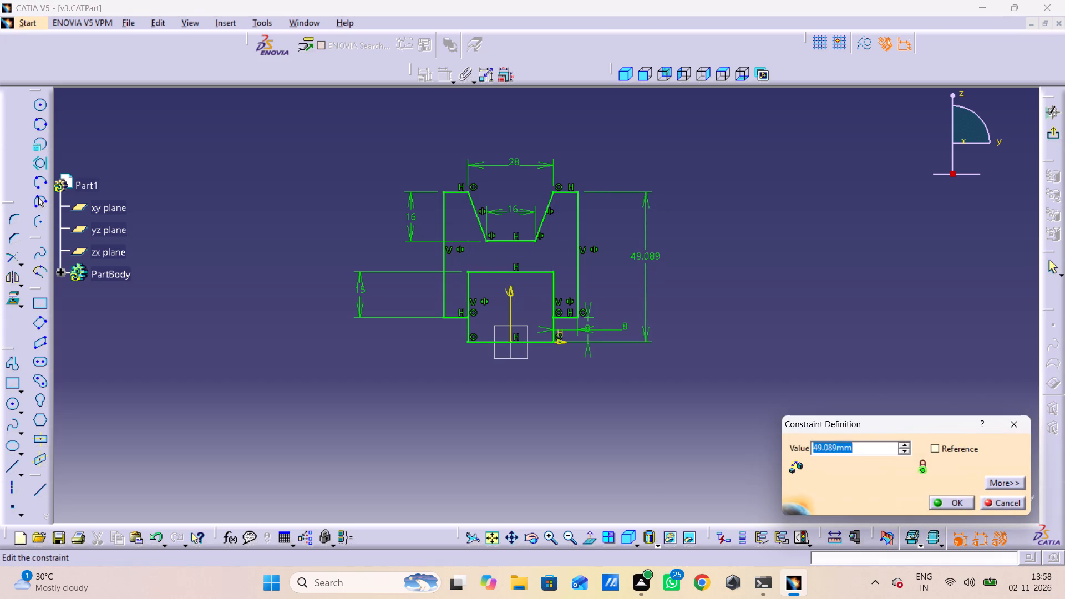
pyautogui.write('46')
pyautogui.press('Return')
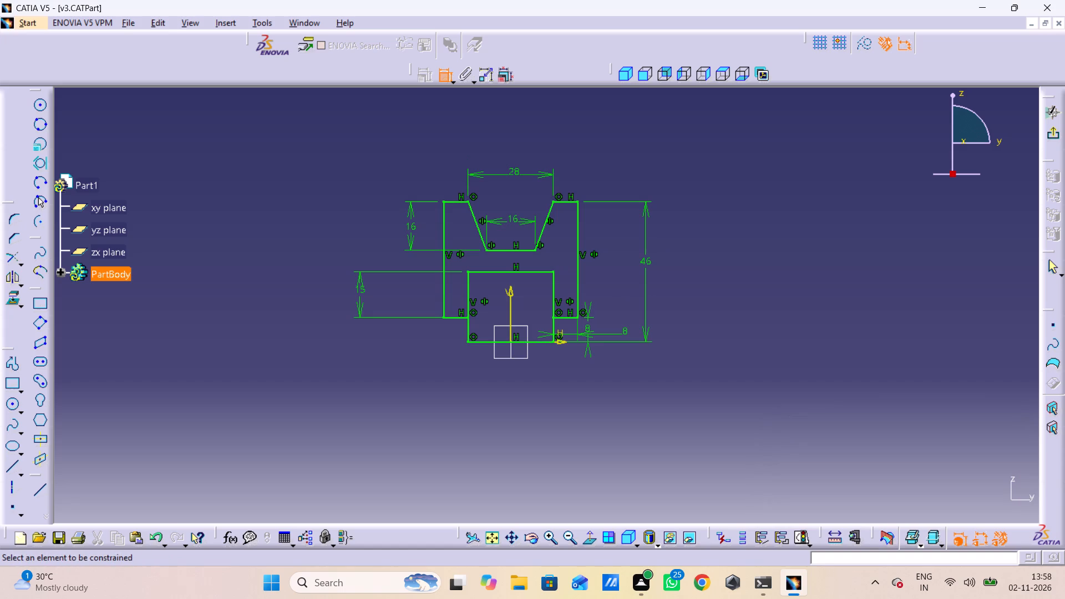
# Dimension the overall width between the outline's two lower outer corners, placing it below the profile.
pyautogui.click(440, 319)
pyautogui.click(443, 319)
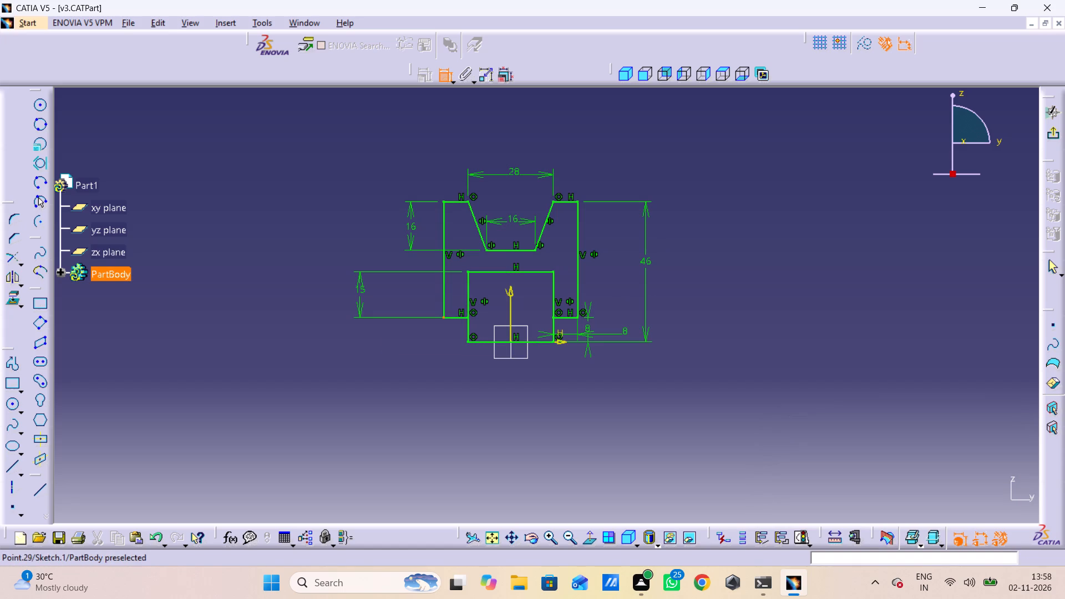
pyautogui.moveTo(579, 319); pyautogui.dragTo(579, 325)
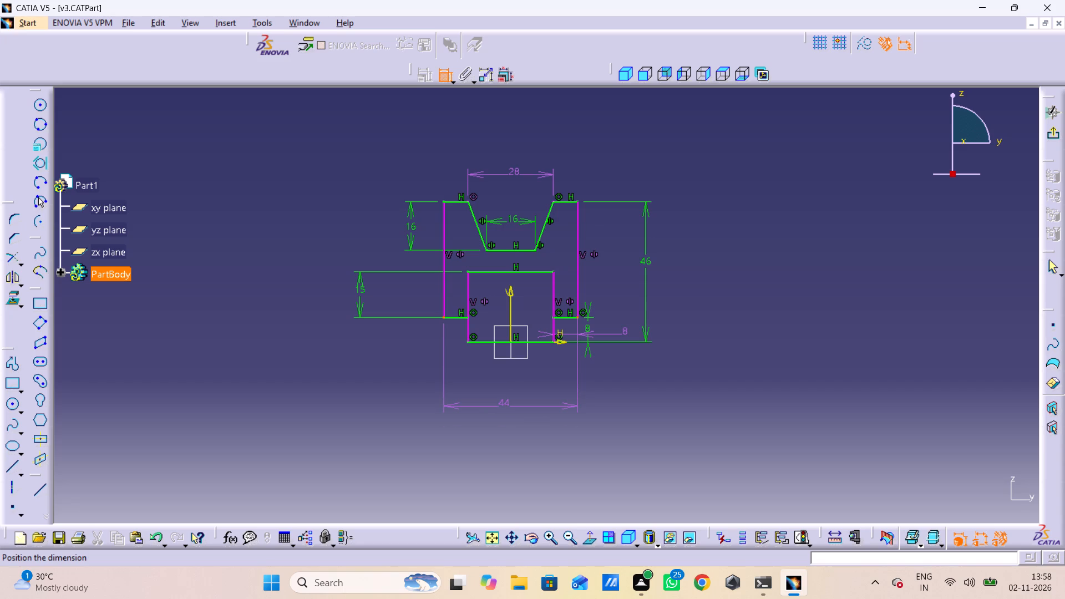
pyautogui.click(502, 409)
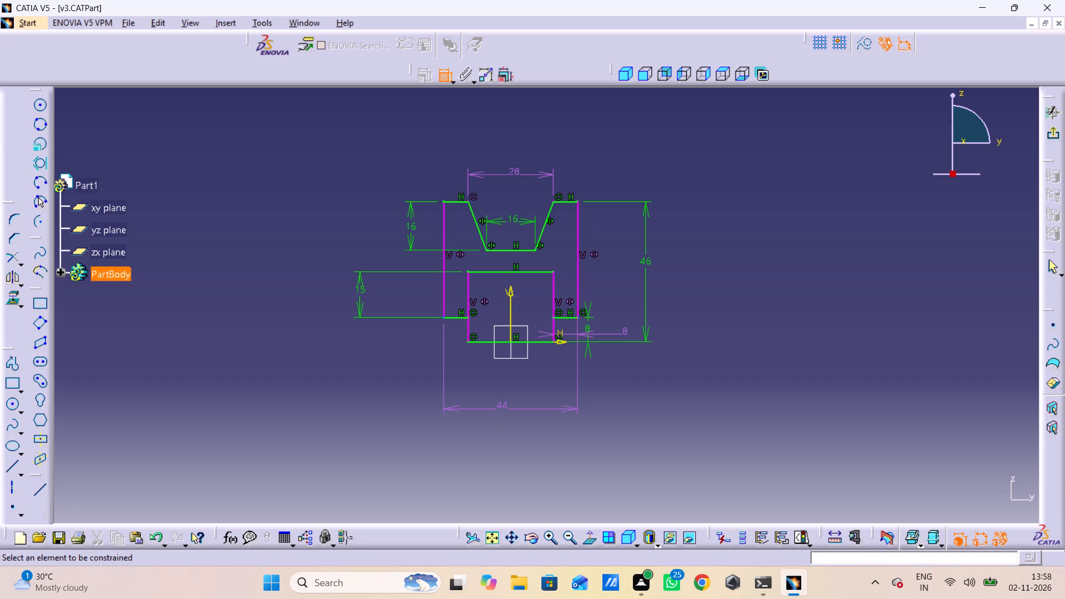
# Delete the 8 mm horizontal dimension of the right step.
pyautogui.click(618, 332)
pyautogui.click(618, 329)
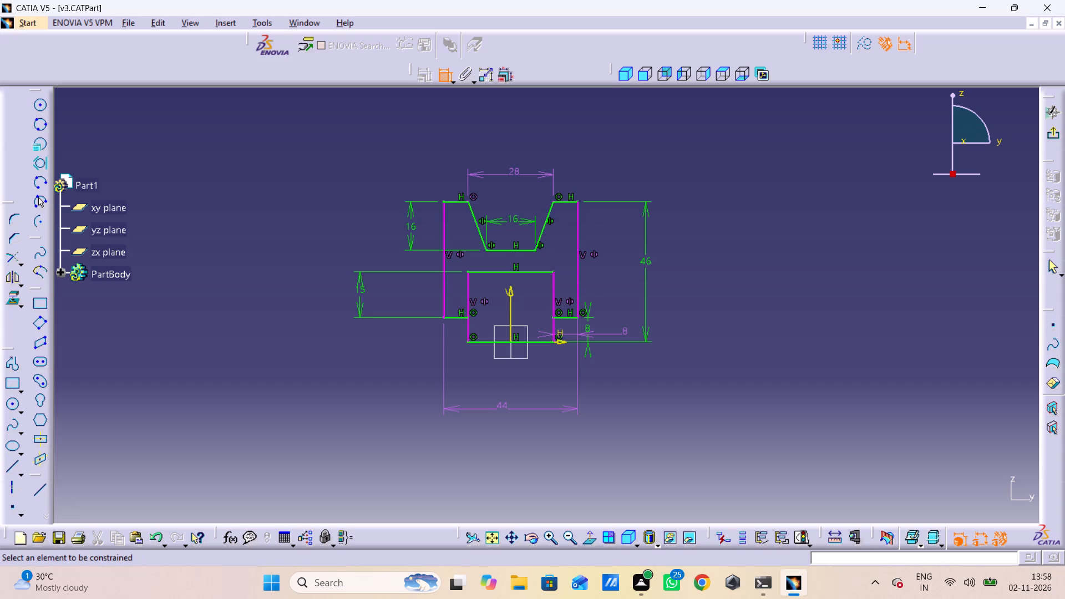
pyautogui.click(627, 327)
pyautogui.rightClick(626, 331)
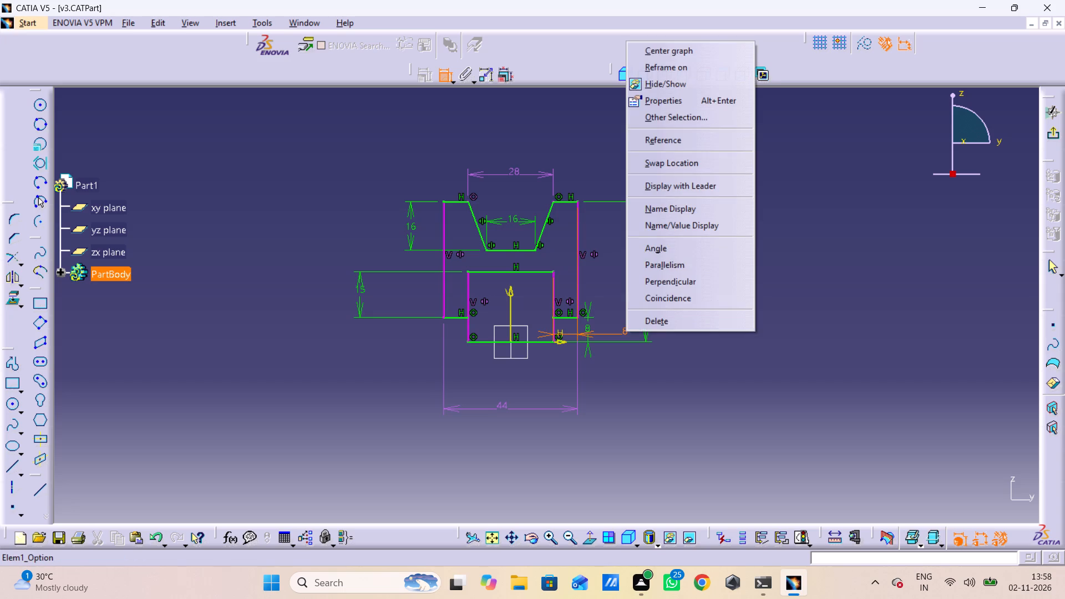
pyautogui.click(631, 328)
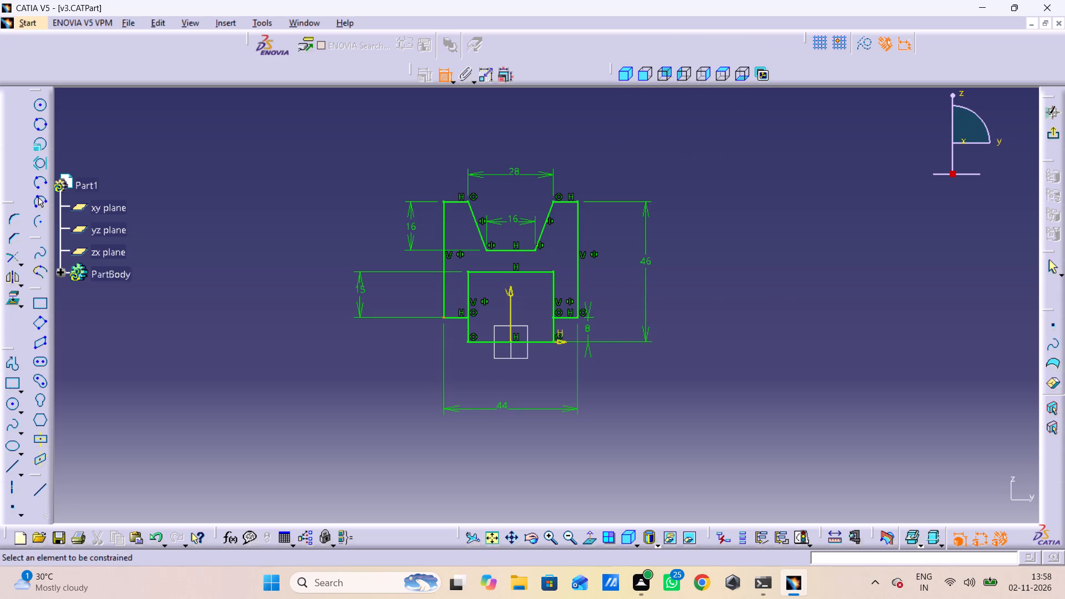
# Set the overall width dimension below the profile to 40 mm.
pyautogui.doubleClick(513, 399)
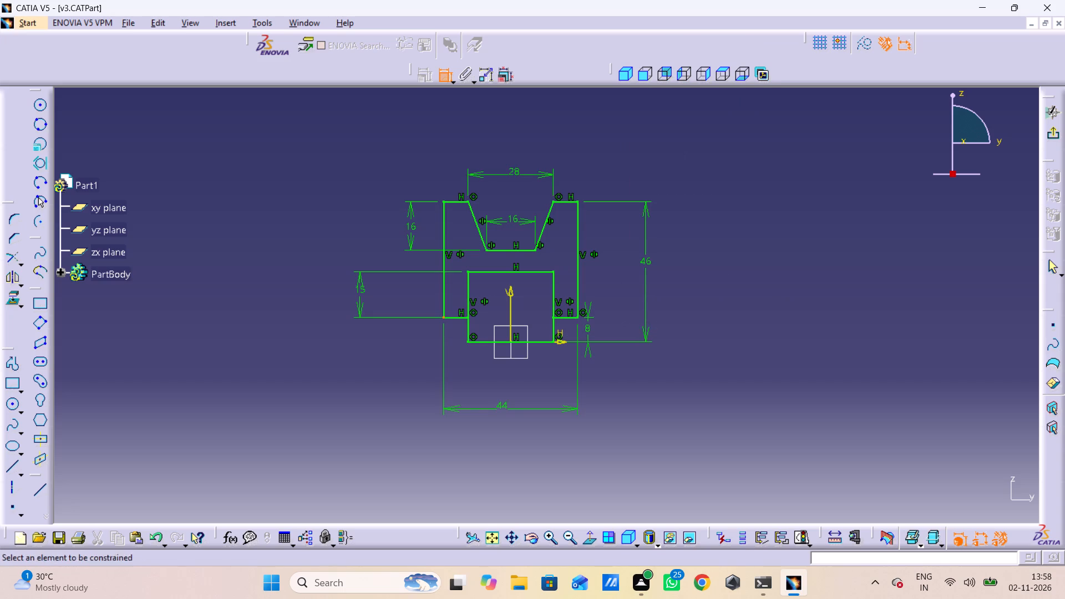
pyautogui.doubleClick(499, 404)
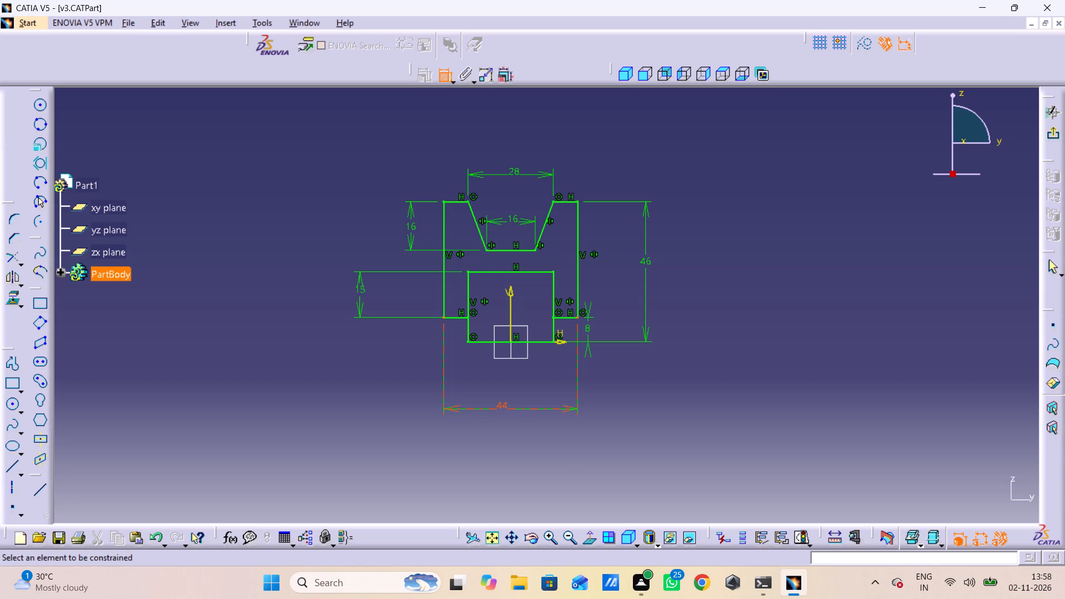
pyautogui.click(504, 403)
pyautogui.doubleClick(504, 403)
pyautogui.write('40')
pyautogui.press('Return')
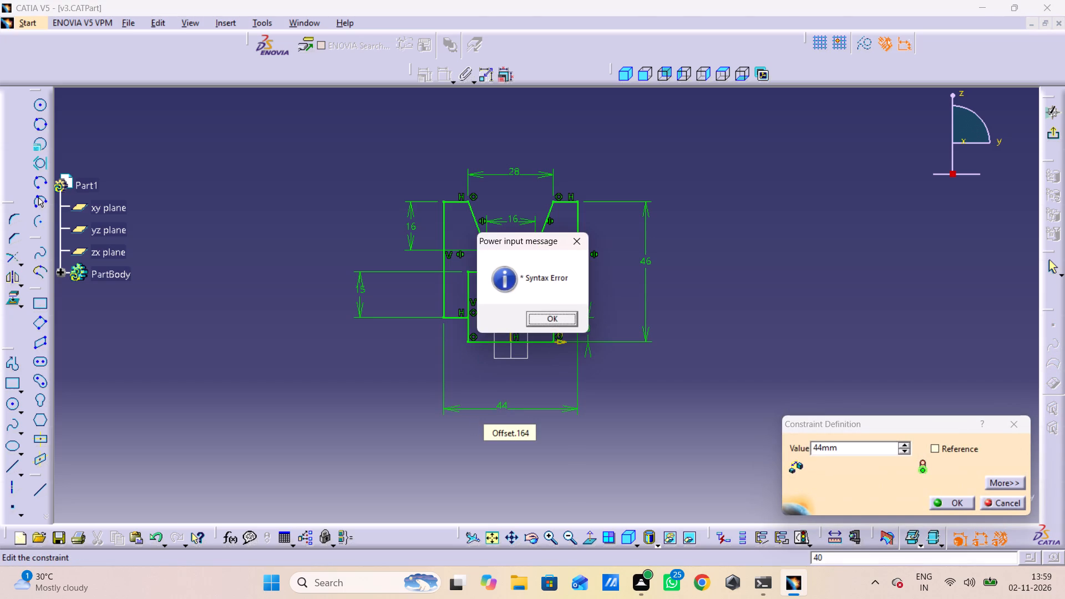
pyautogui.click(555, 322)
pyautogui.moveTo(844, 446); pyautogui.dragTo(839, 450)
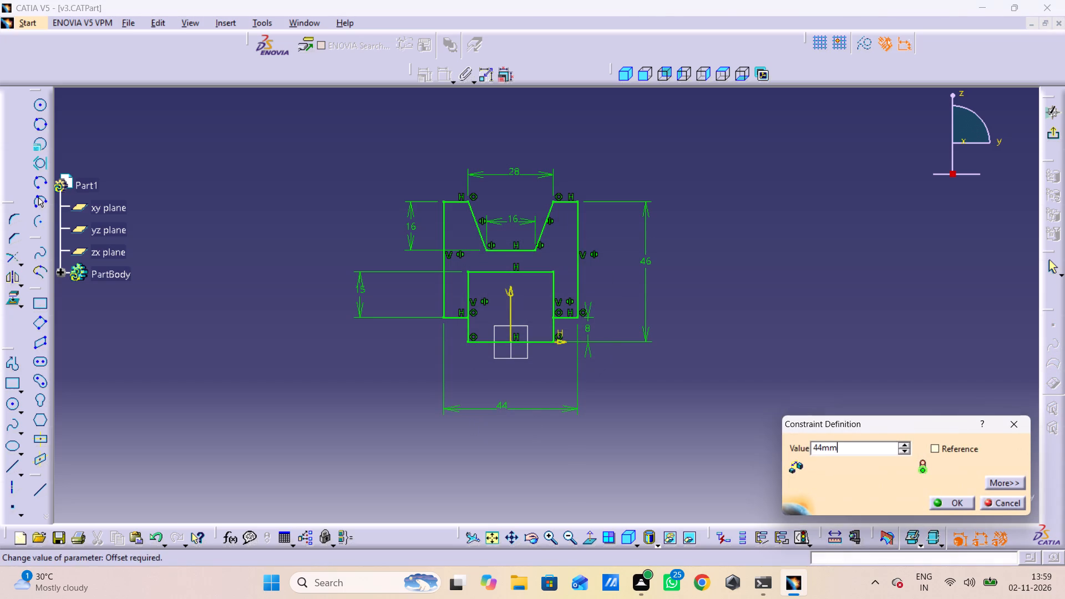
pyautogui.moveTo(839, 450); pyautogui.dragTo(580, 504)
pyautogui.write('40')
pyautogui.press('Return')
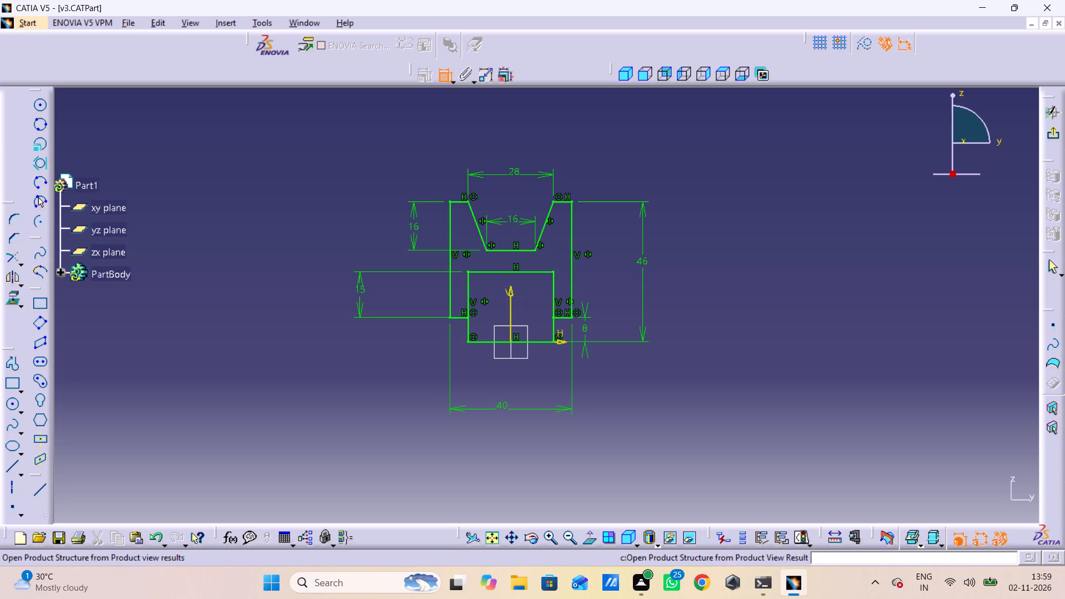
# Exit the sketch and return to the 3D part.
pyautogui.click(1053, 134)
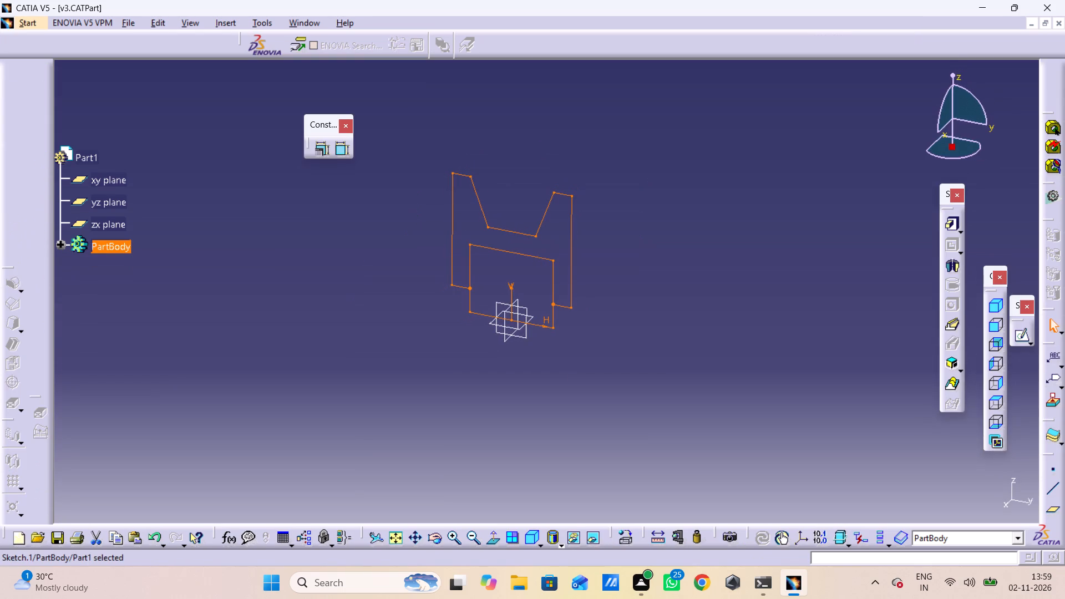
# Start a new sketch on the zx plane, docking the two floating tool palettes for views and sketch-based features beforehand.
pyautogui.click(504, 309)
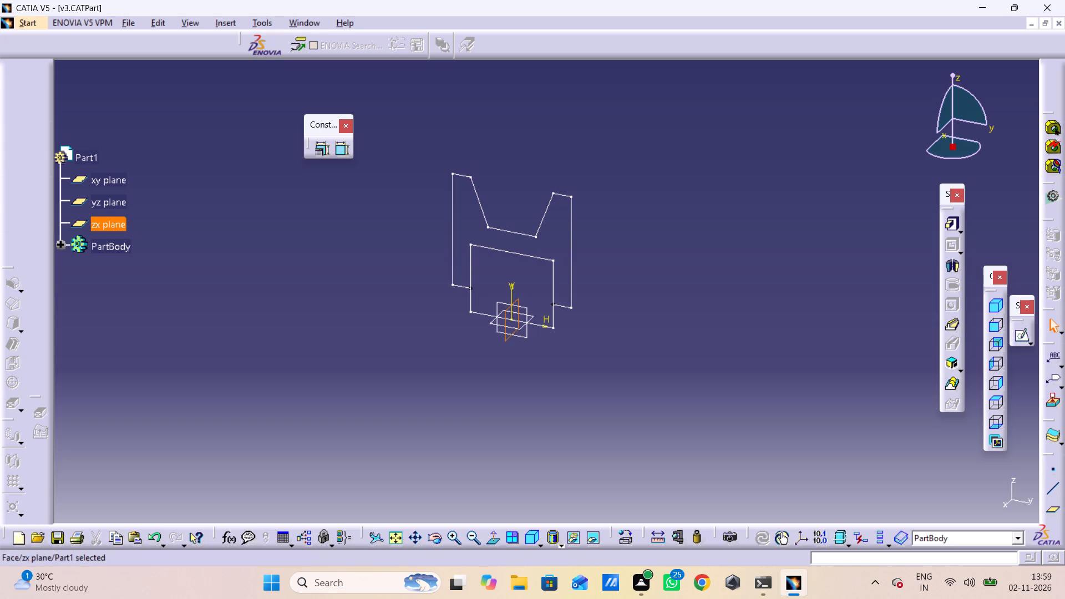
pyautogui.moveTo(988, 277); pyautogui.dragTo(987, 275)
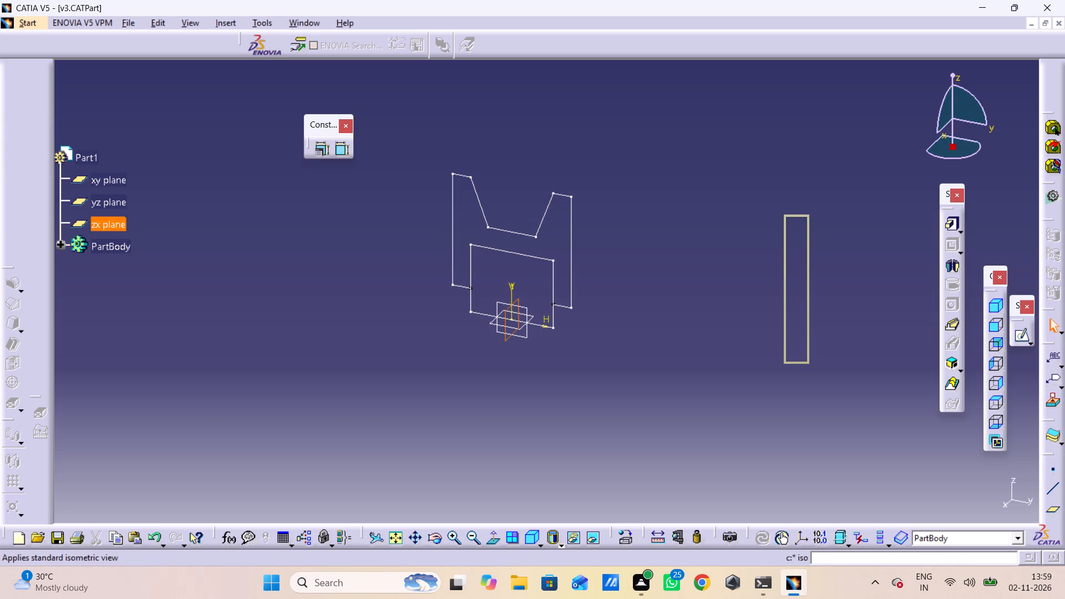
pyautogui.moveTo(987, 275); pyautogui.dragTo(694, 49)
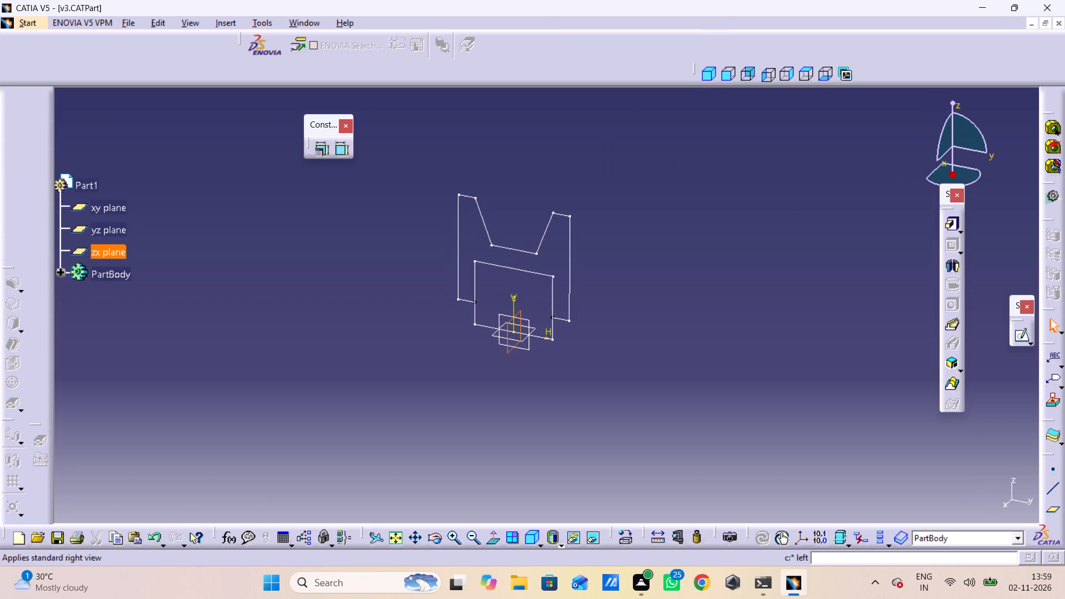
pyautogui.moveTo(946, 190); pyautogui.dragTo(623, 73)
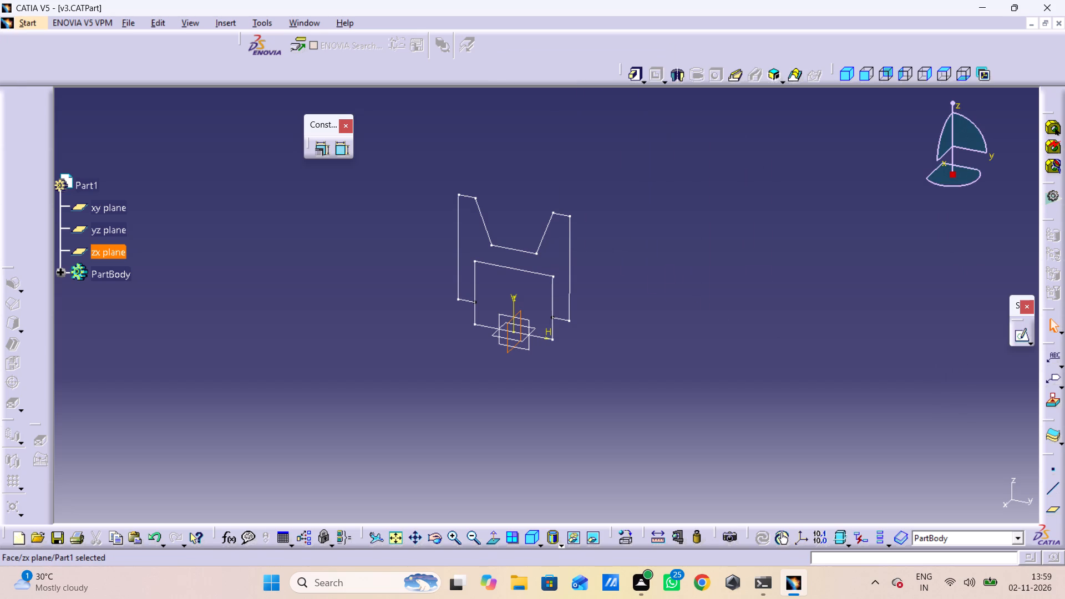
pyautogui.click(1018, 333)
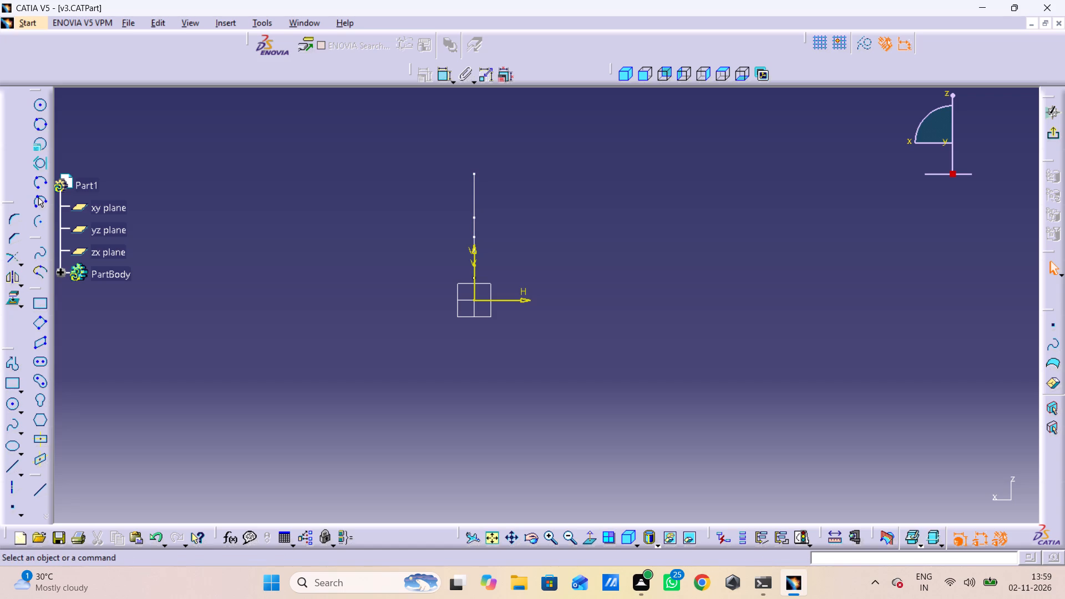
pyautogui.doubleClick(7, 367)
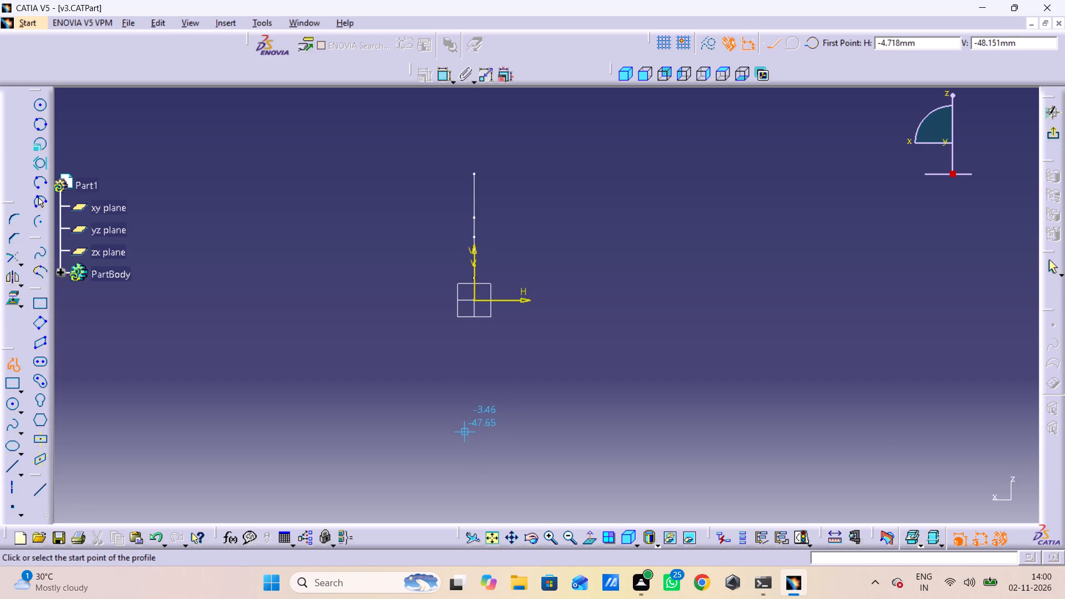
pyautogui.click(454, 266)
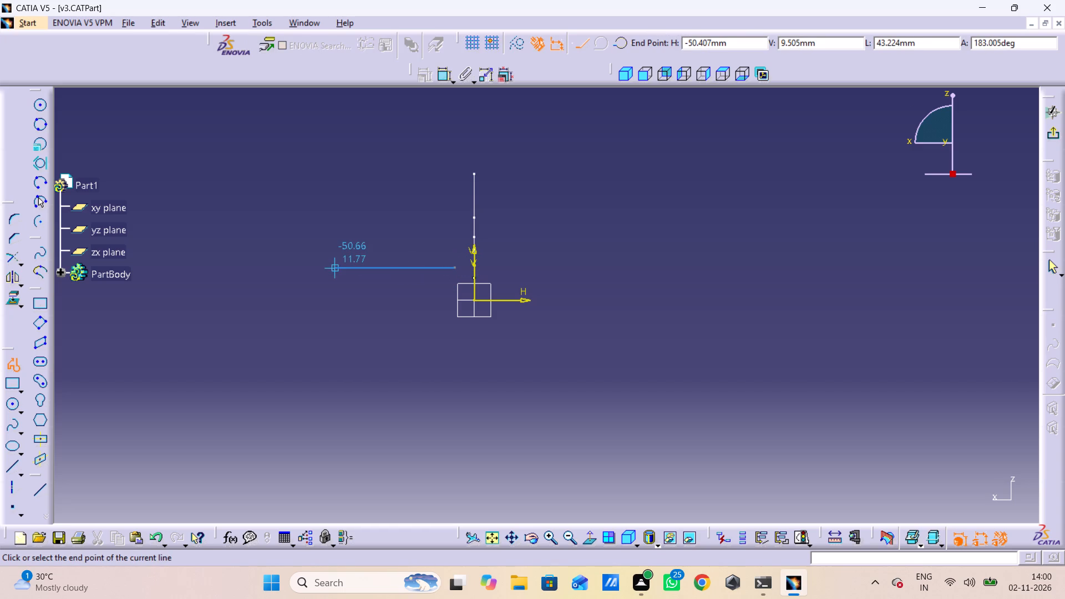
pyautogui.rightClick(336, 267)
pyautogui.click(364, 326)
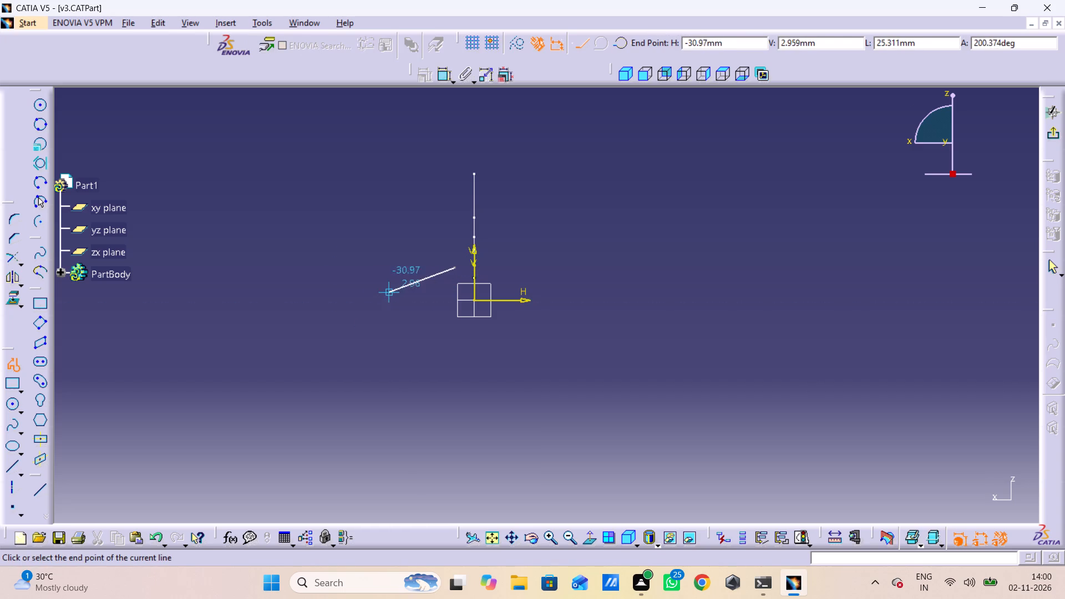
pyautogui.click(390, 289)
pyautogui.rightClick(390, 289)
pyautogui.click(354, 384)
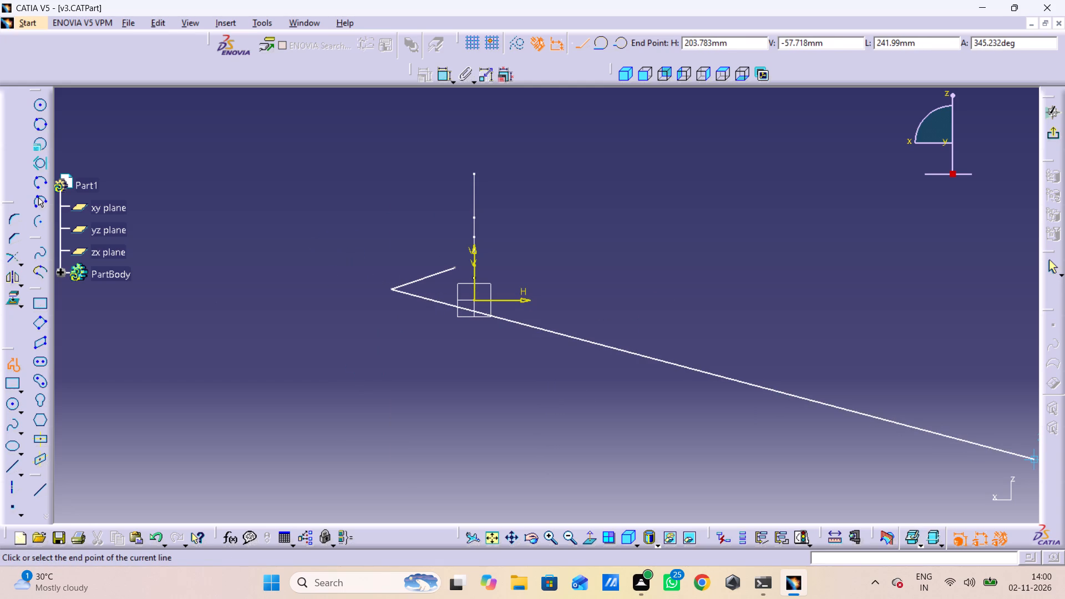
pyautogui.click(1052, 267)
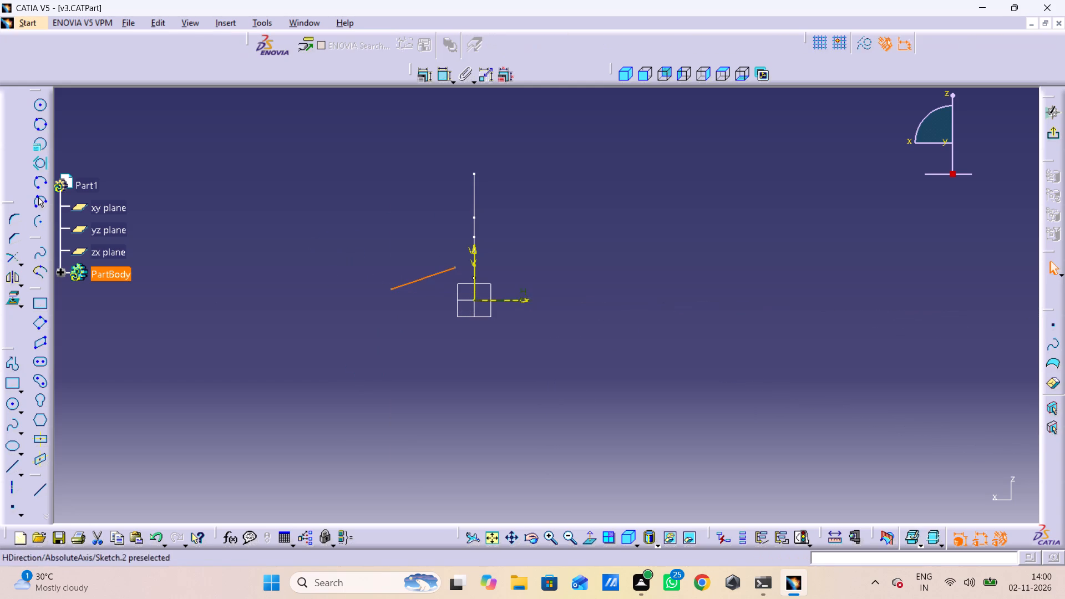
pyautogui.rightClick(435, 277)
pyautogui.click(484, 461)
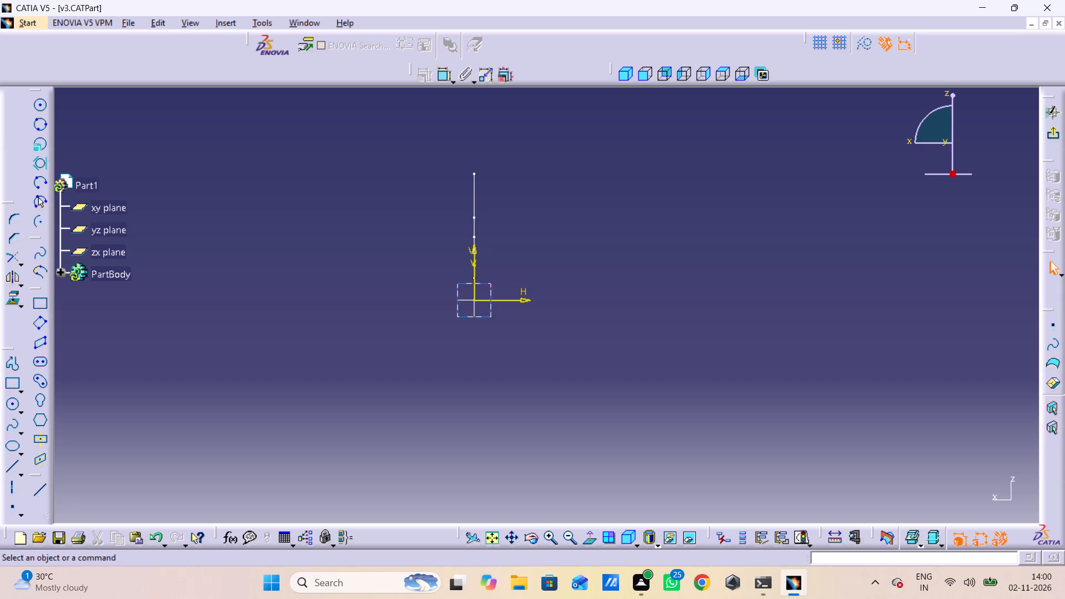
# Sketch a closed rectangular profile around the origin, about 68 mm wide and 29 mm high, mostly below the horizontal axis.
pyautogui.doubleClick(10, 364)
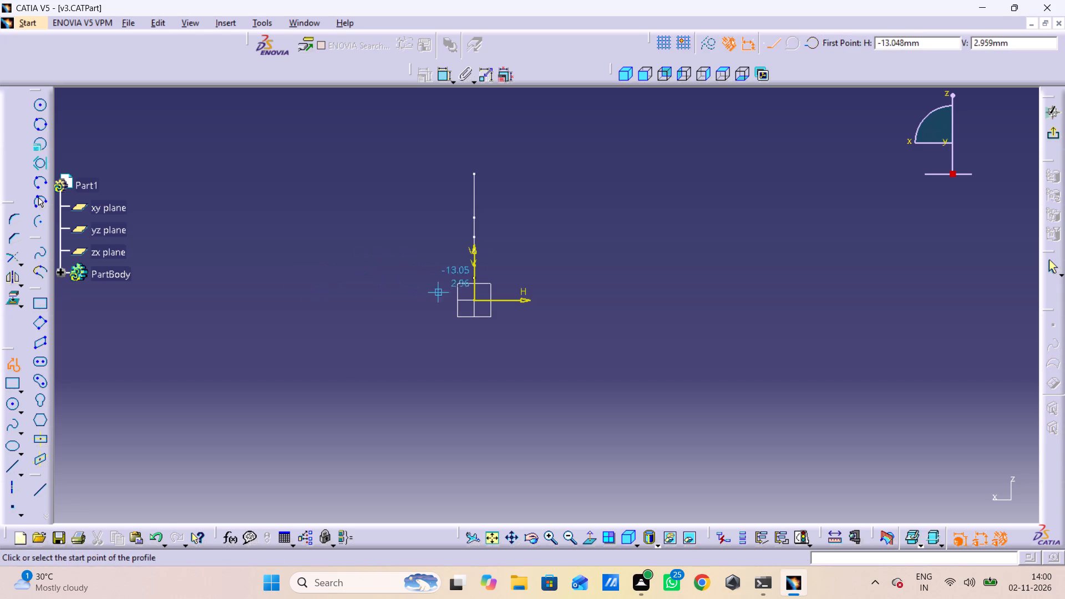
pyautogui.click(418, 279)
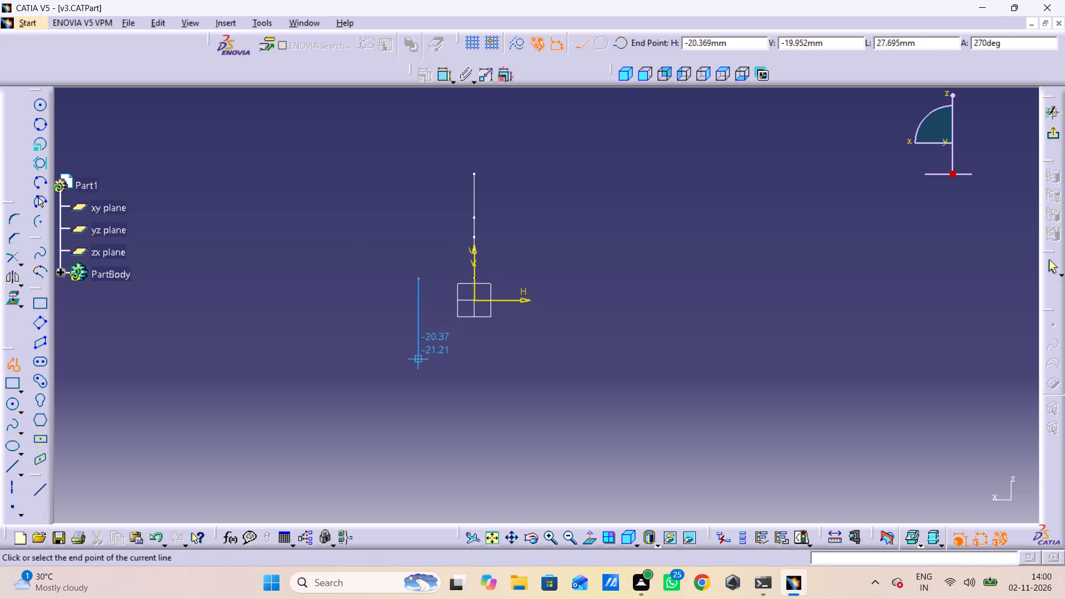
pyautogui.click(417, 358)
pyautogui.click(604, 358)
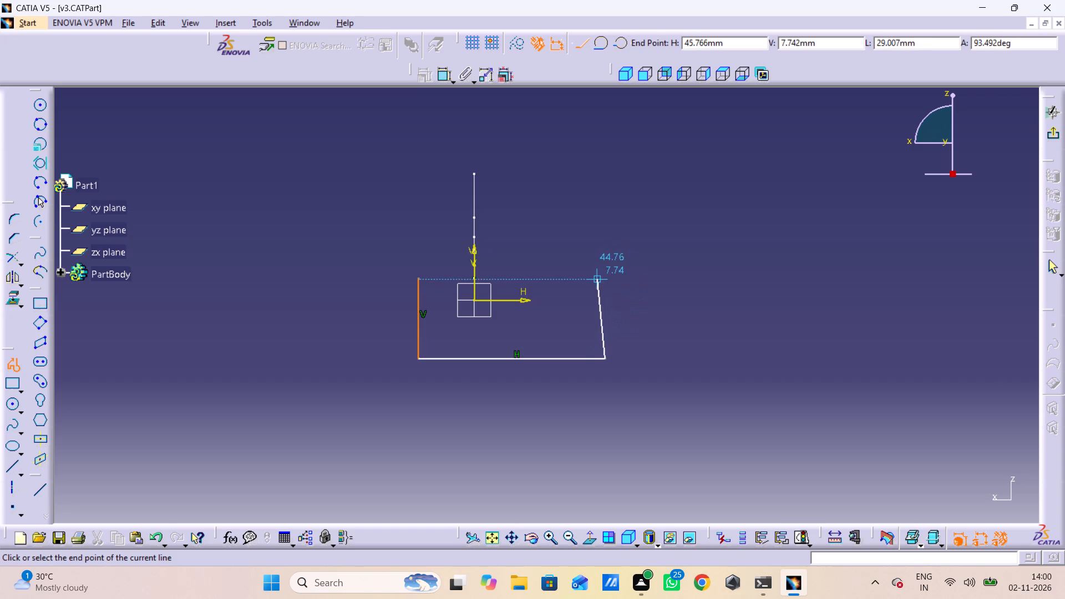
pyautogui.click(603, 279)
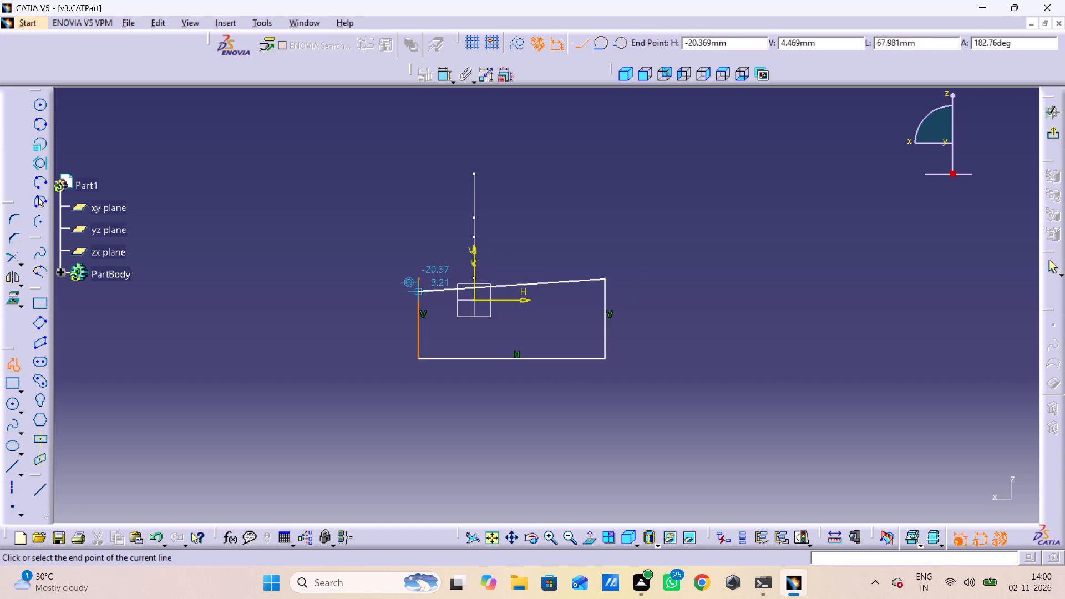
pyautogui.click(416, 276)
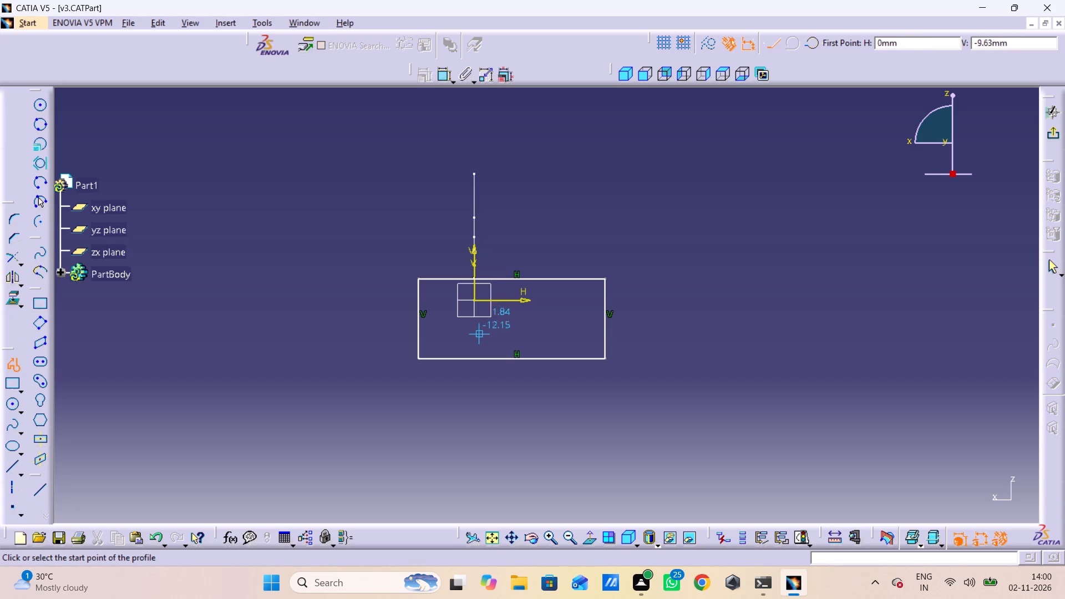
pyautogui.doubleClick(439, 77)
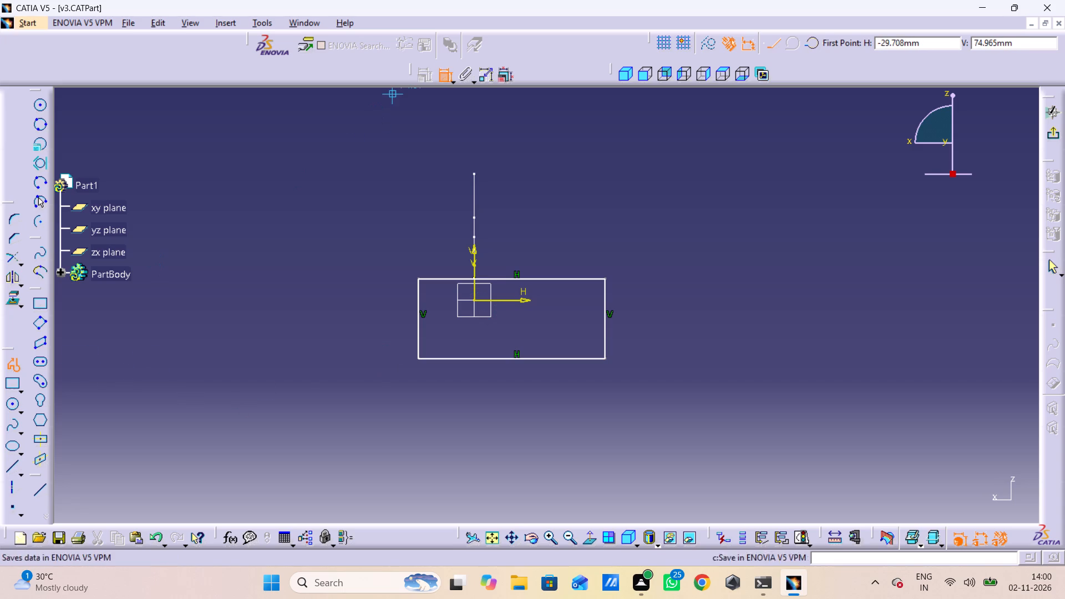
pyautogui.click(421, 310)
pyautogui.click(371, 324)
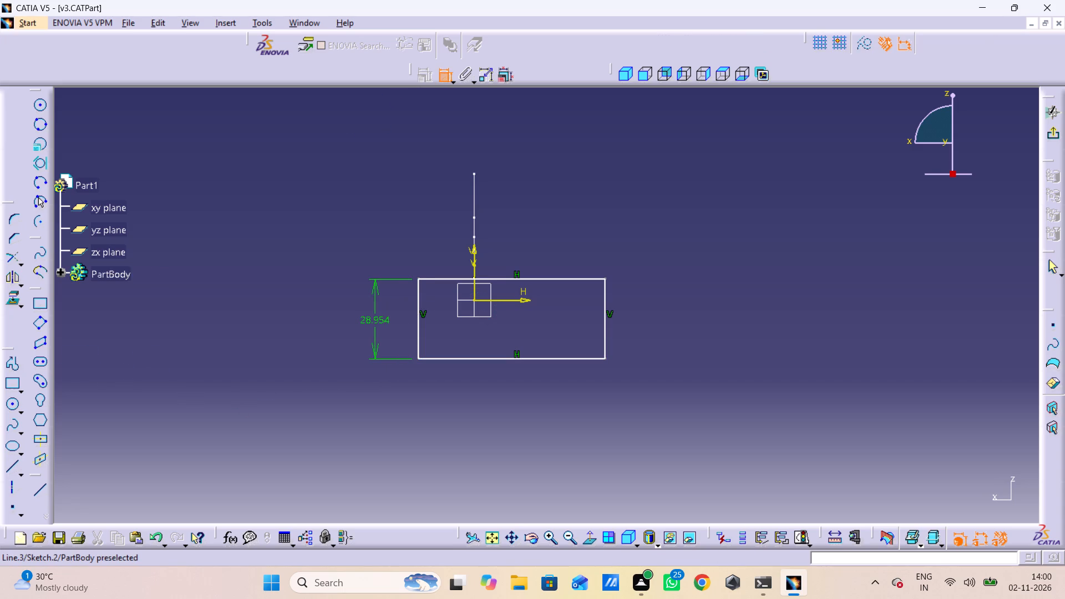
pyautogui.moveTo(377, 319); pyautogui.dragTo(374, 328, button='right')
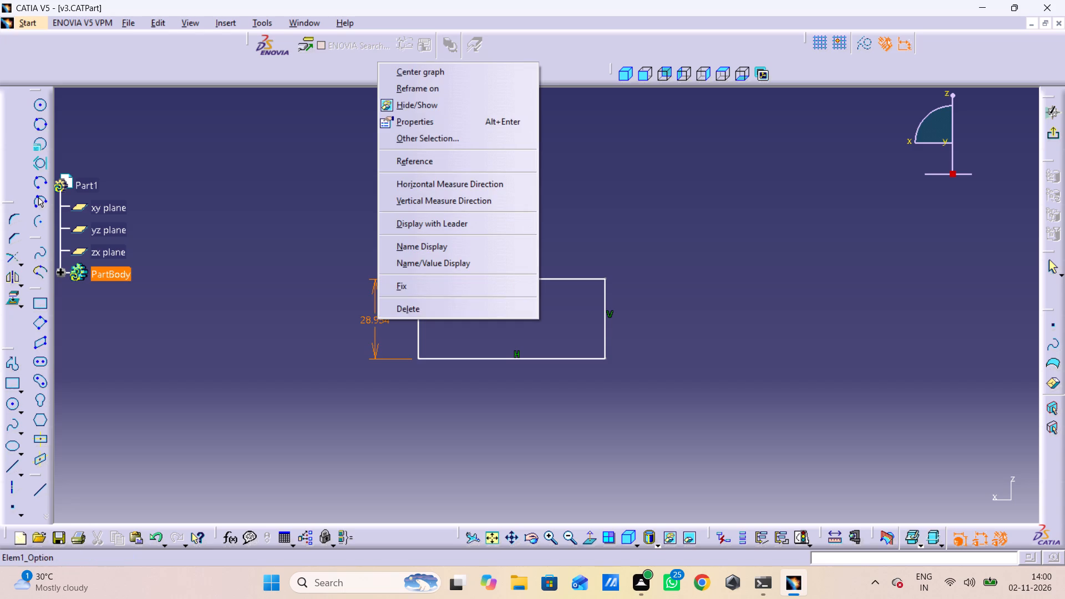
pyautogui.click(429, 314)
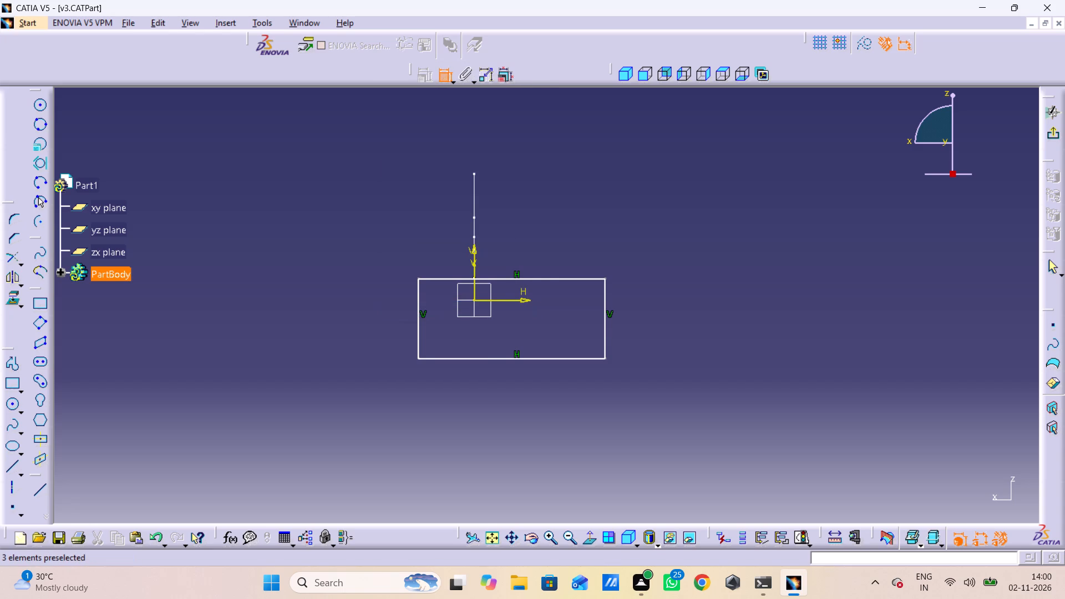
# Make the rectangle's two vertical sides symmetric about the sketch's vertical axis.
pyautogui.click(600, 321)
pyautogui.click(419, 317)
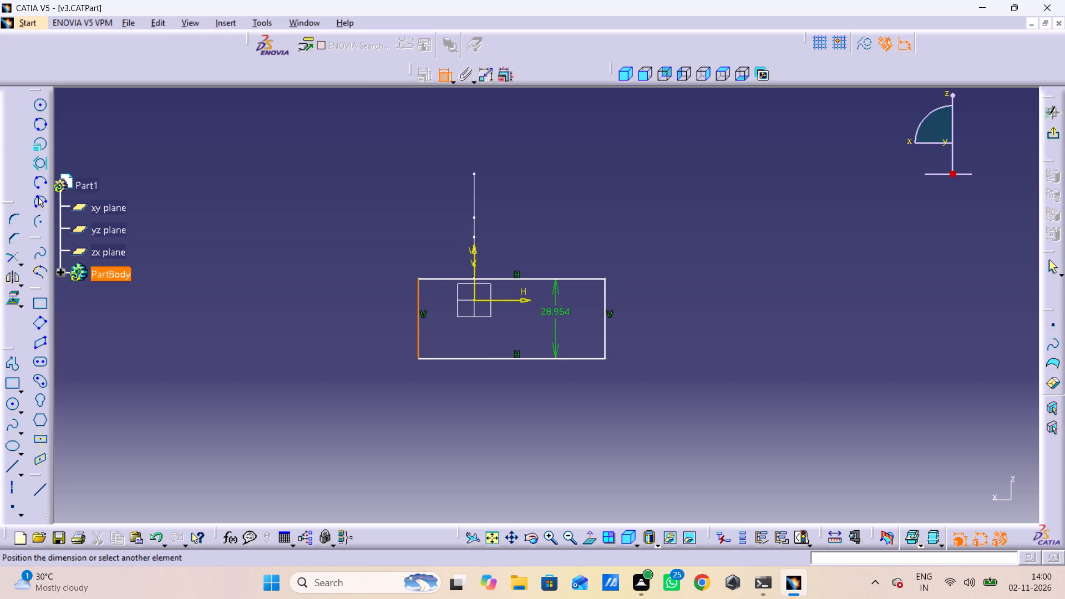
pyautogui.click(602, 289)
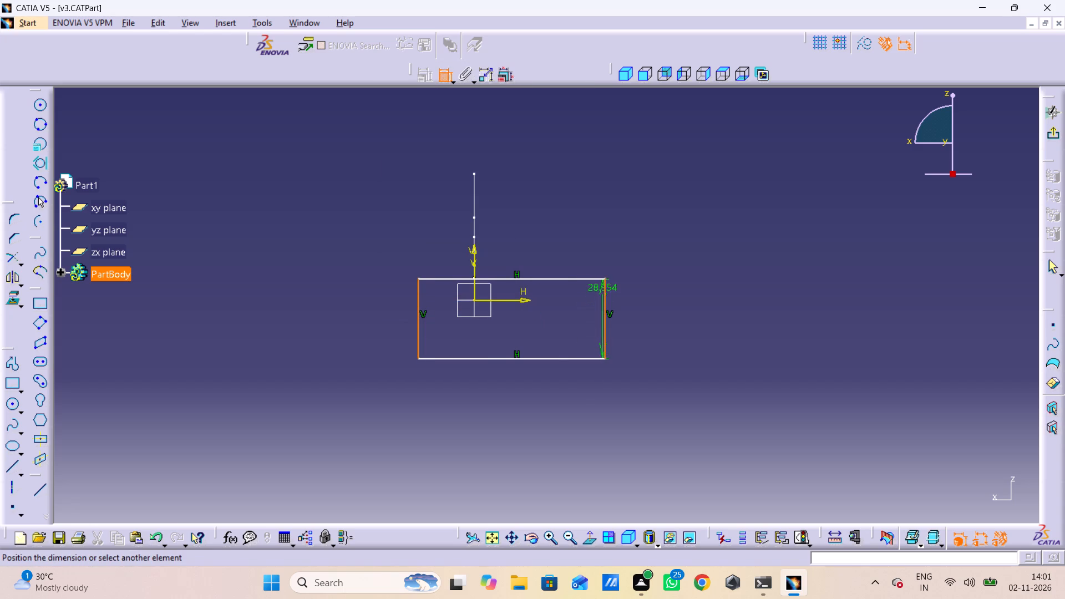
pyautogui.rightClick(550, 322)
pyautogui.moveTo(574, 458); pyautogui.dragTo(572, 447)
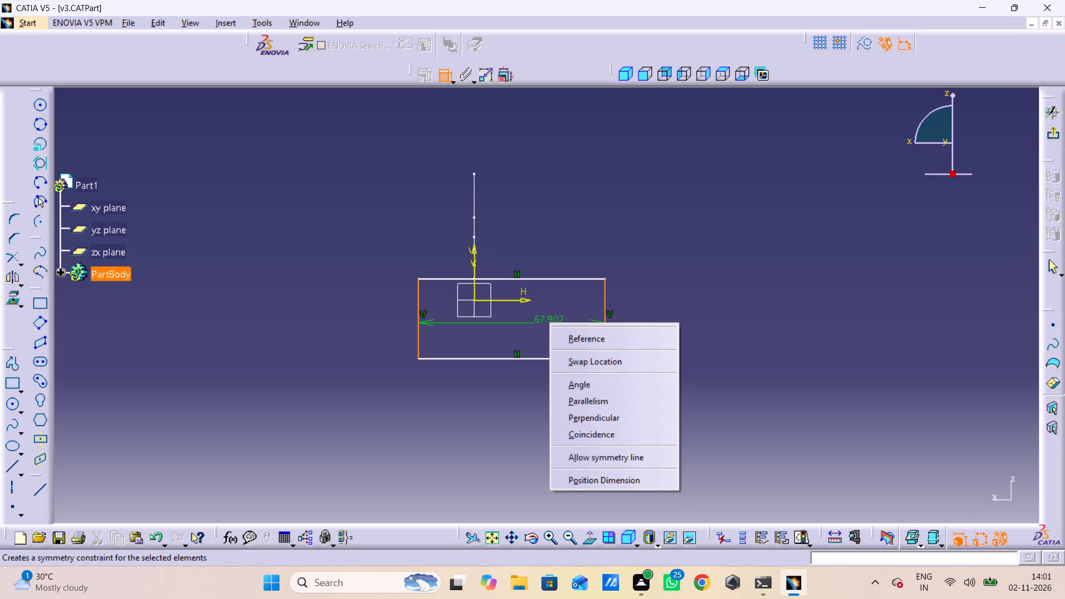
pyautogui.click(556, 451)
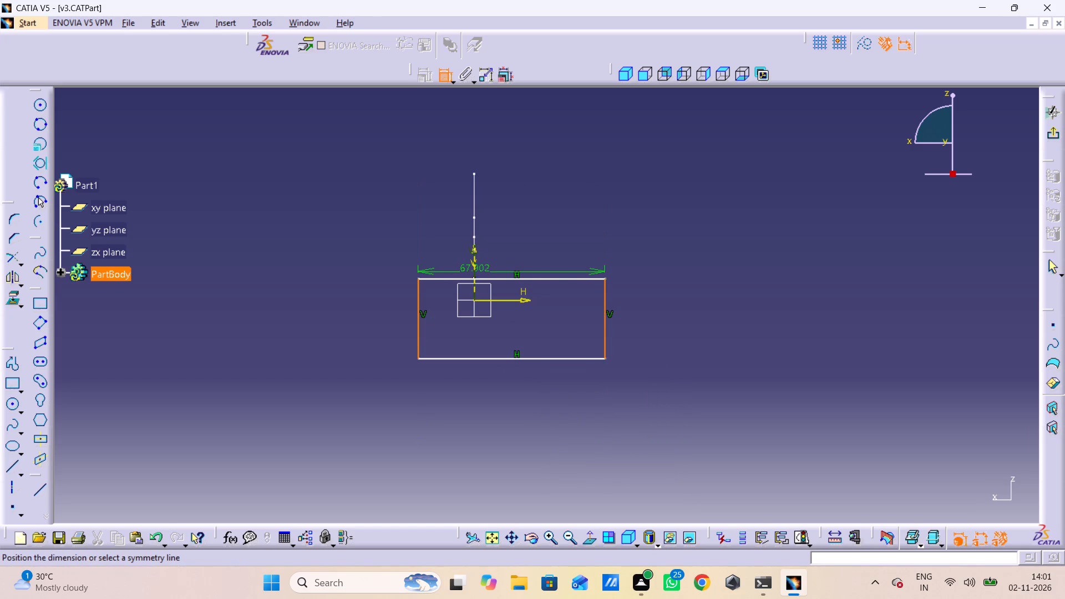
pyautogui.click(472, 267)
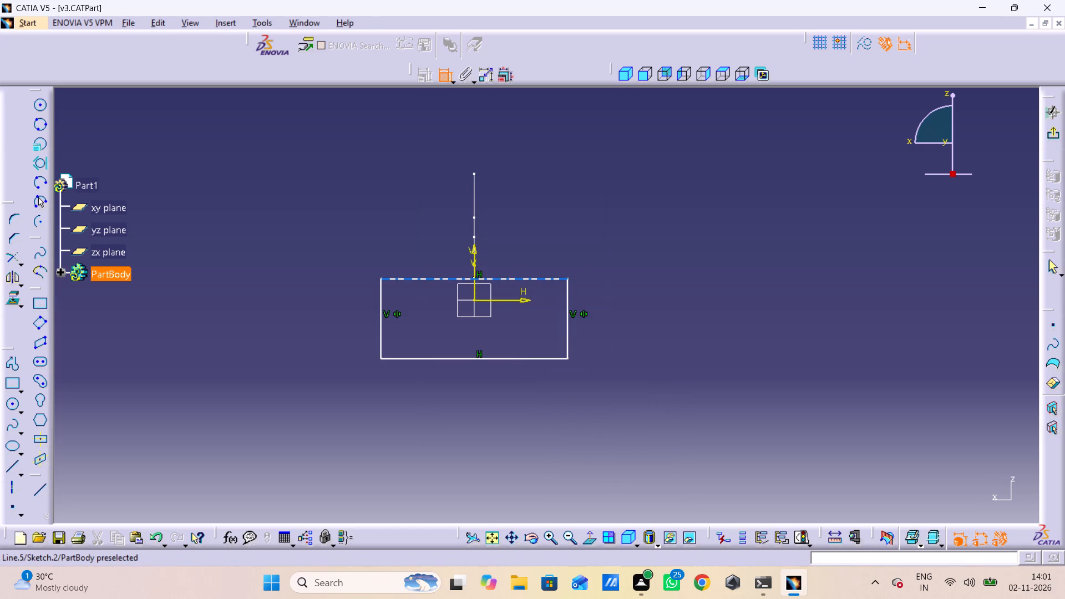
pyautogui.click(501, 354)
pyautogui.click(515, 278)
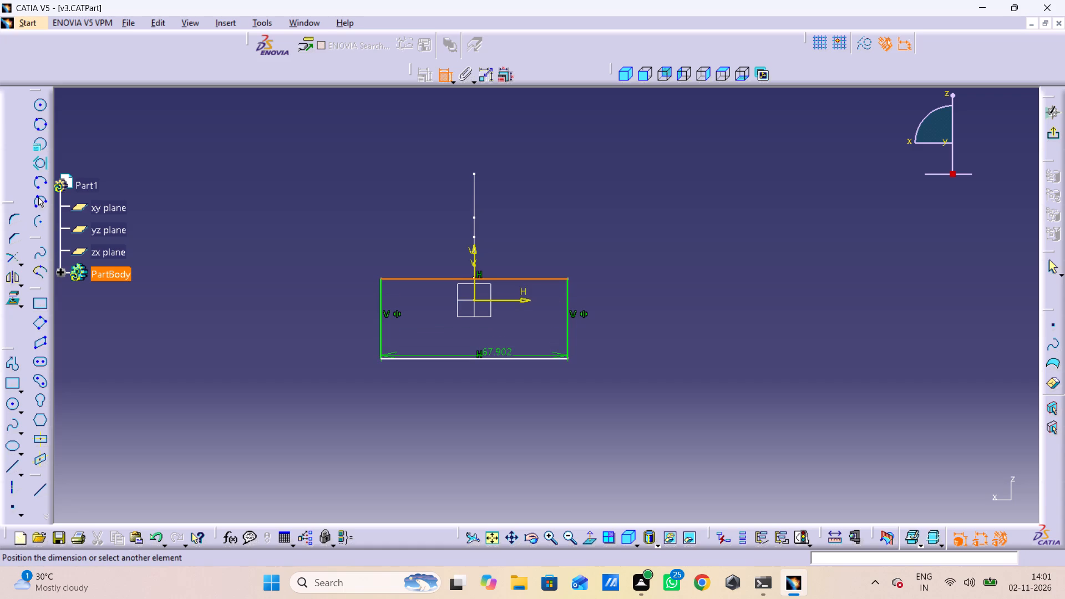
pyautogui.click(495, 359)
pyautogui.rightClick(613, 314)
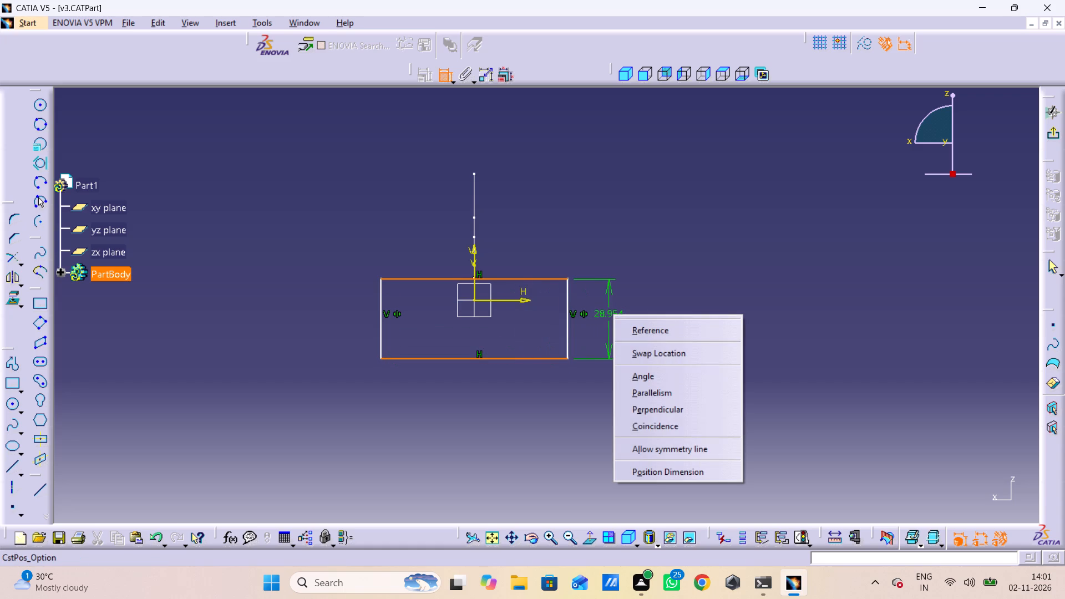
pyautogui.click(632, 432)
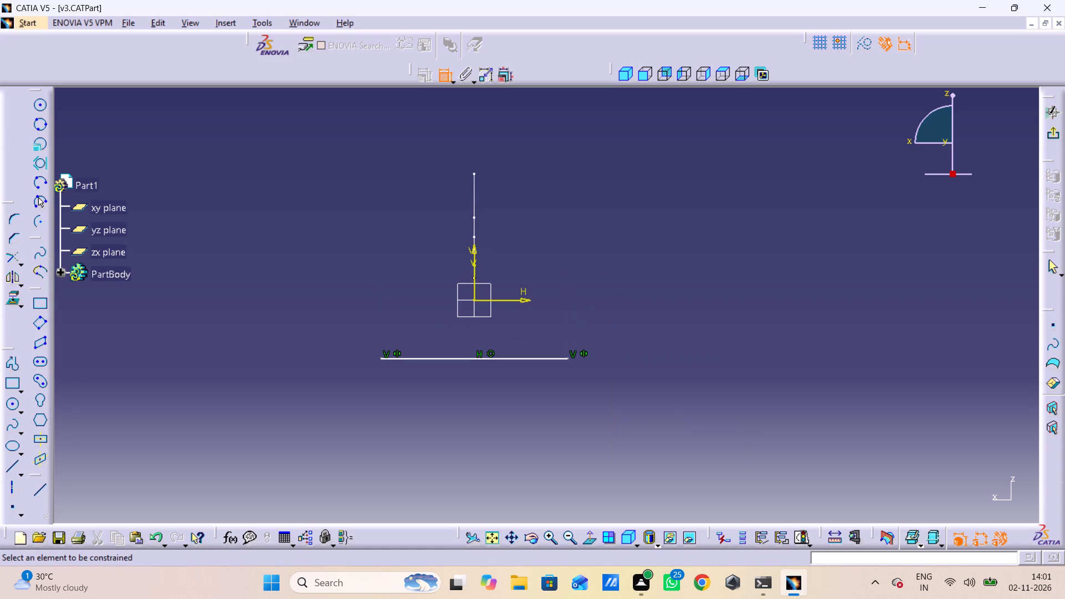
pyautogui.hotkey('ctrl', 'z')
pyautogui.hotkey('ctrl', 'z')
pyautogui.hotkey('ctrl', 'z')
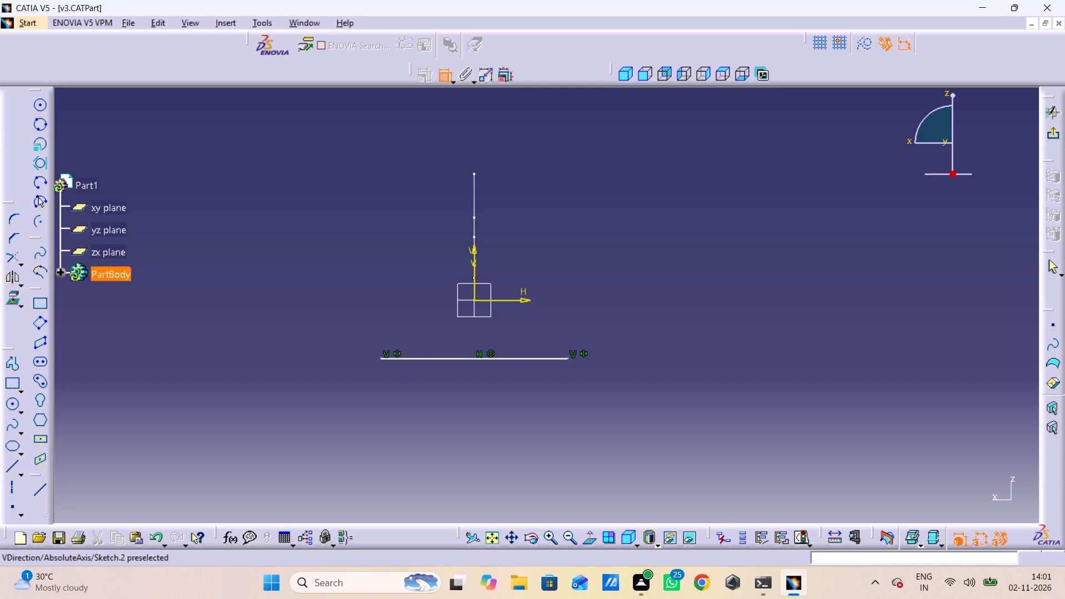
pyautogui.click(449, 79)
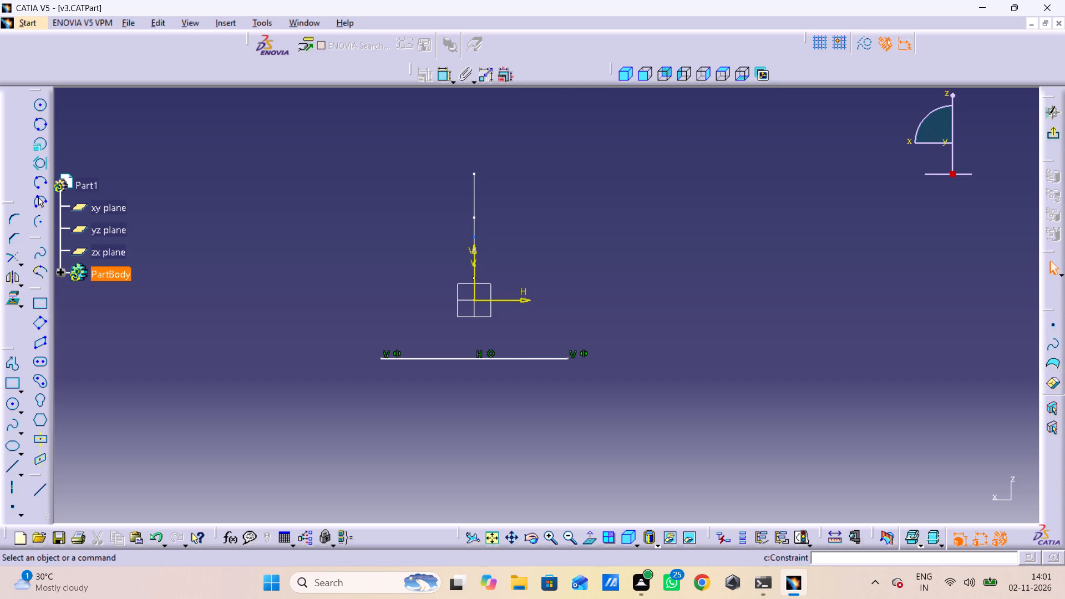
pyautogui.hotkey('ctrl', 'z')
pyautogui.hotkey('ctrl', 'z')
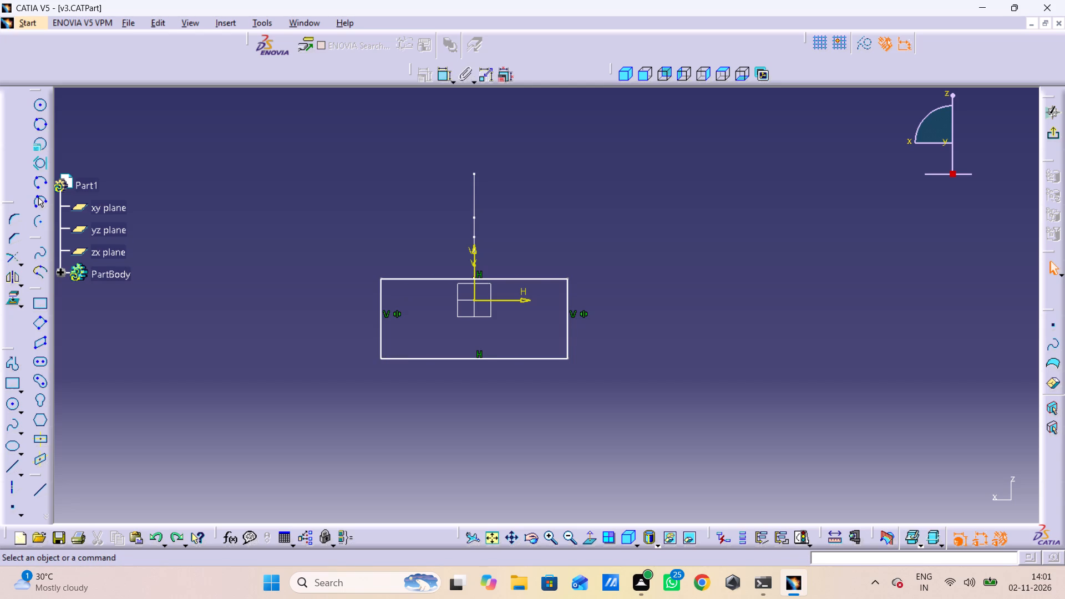
# Make the rectangle's bottom edge coincident with the sketch's horizontal axis.
pyautogui.doubleClick(444, 75)
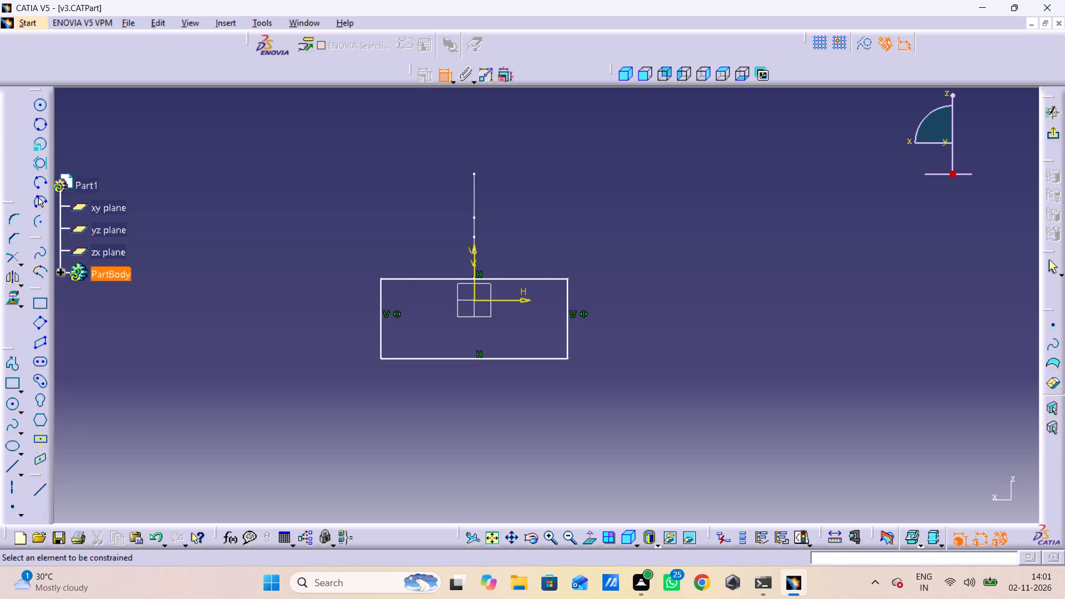
pyautogui.click(458, 358)
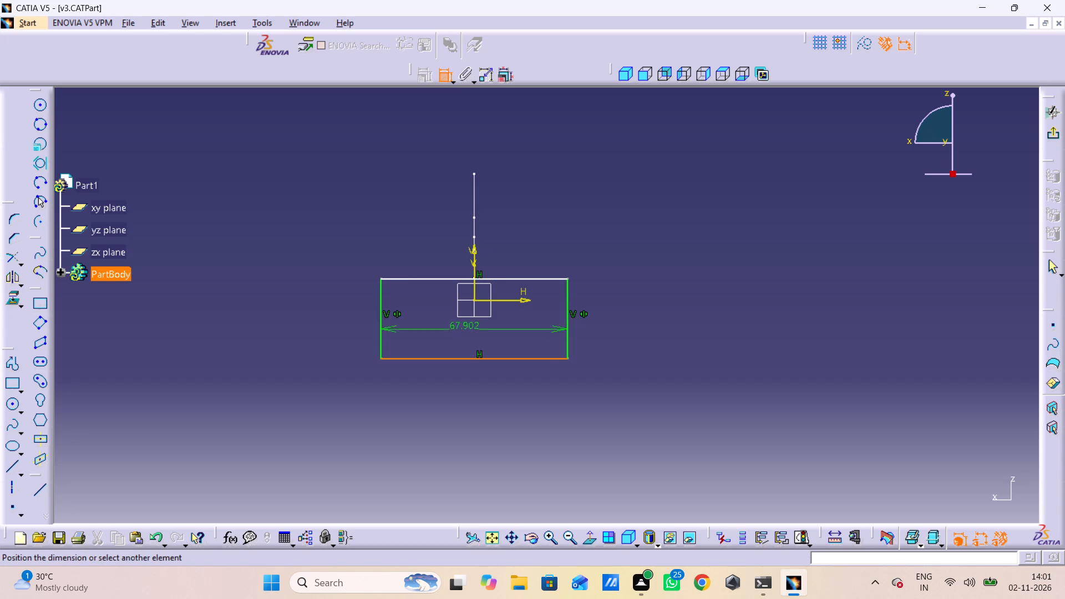
pyautogui.click(493, 298)
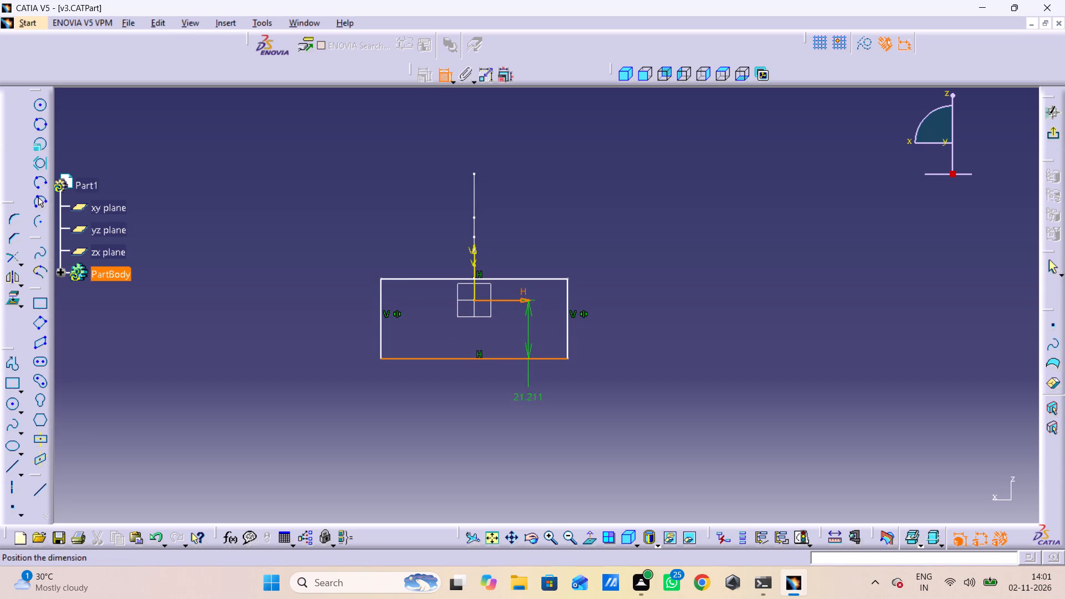
pyautogui.rightClick(530, 412)
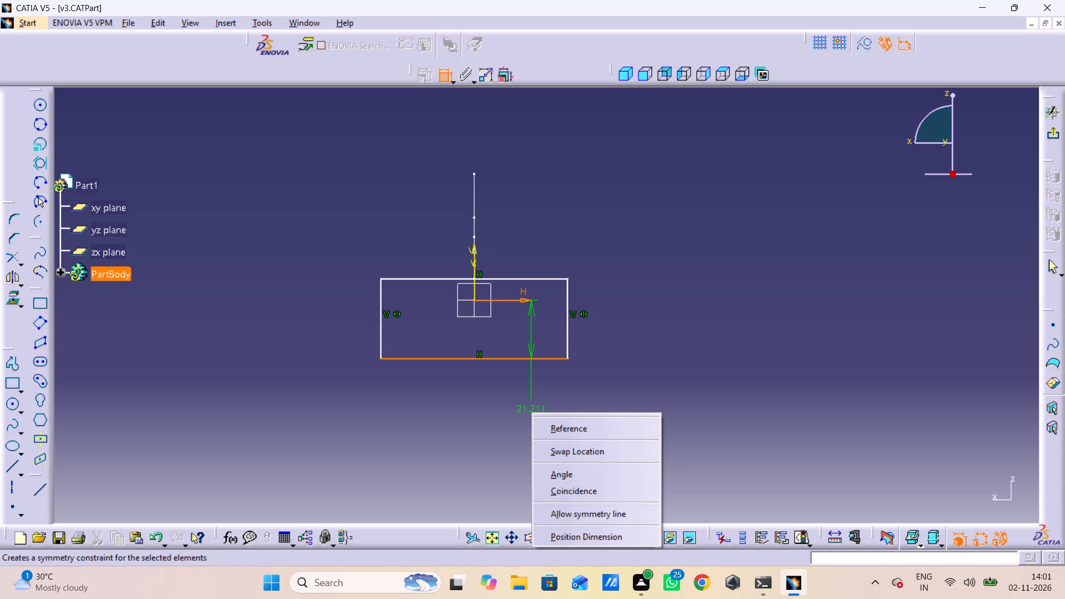
pyautogui.click(587, 492)
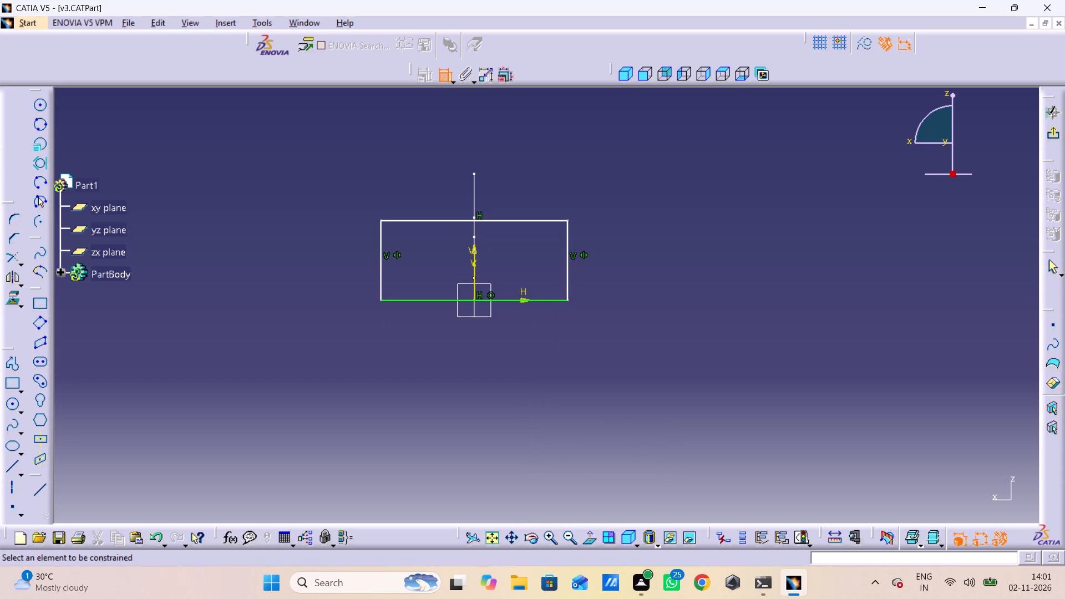
# Dimension the rectangle's height and set it to 23 mm.
pyautogui.click(570, 266)
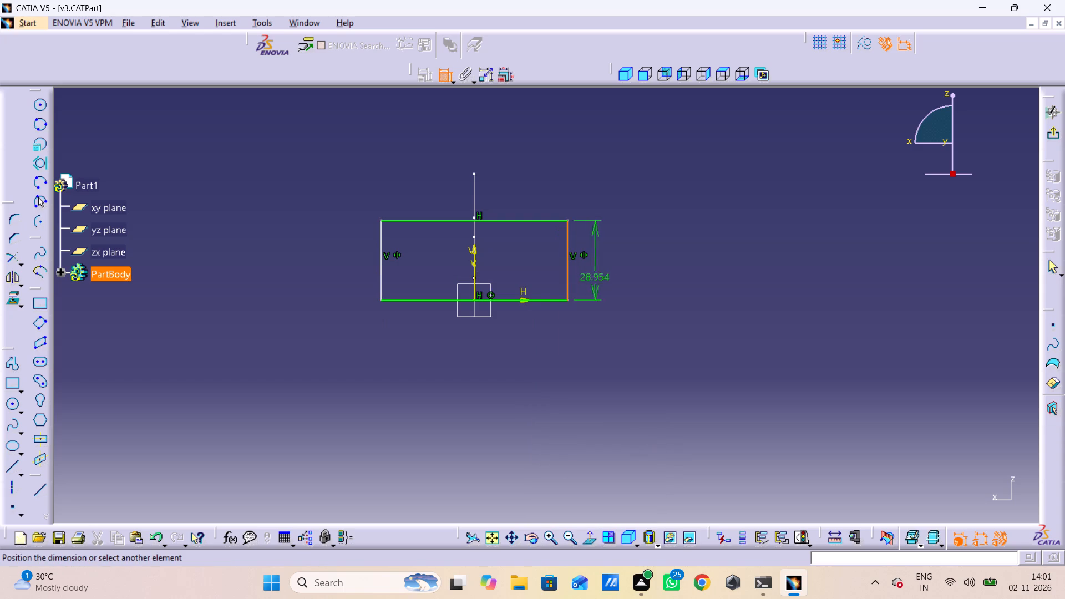
pyautogui.click(615, 275)
pyautogui.doubleClick(615, 268)
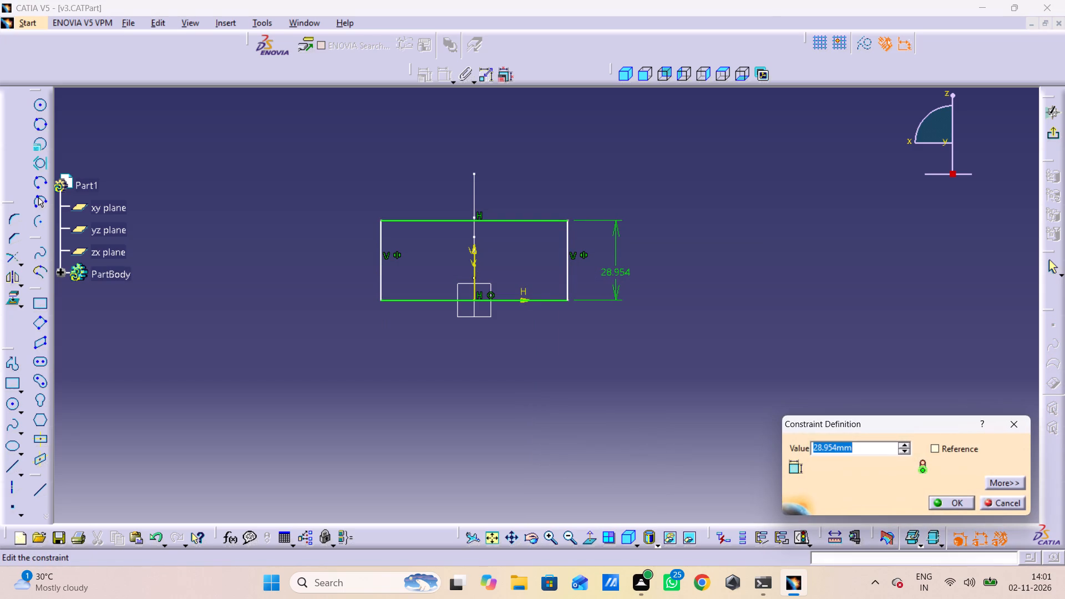
pyautogui.write('23')
pyautogui.press('Return')
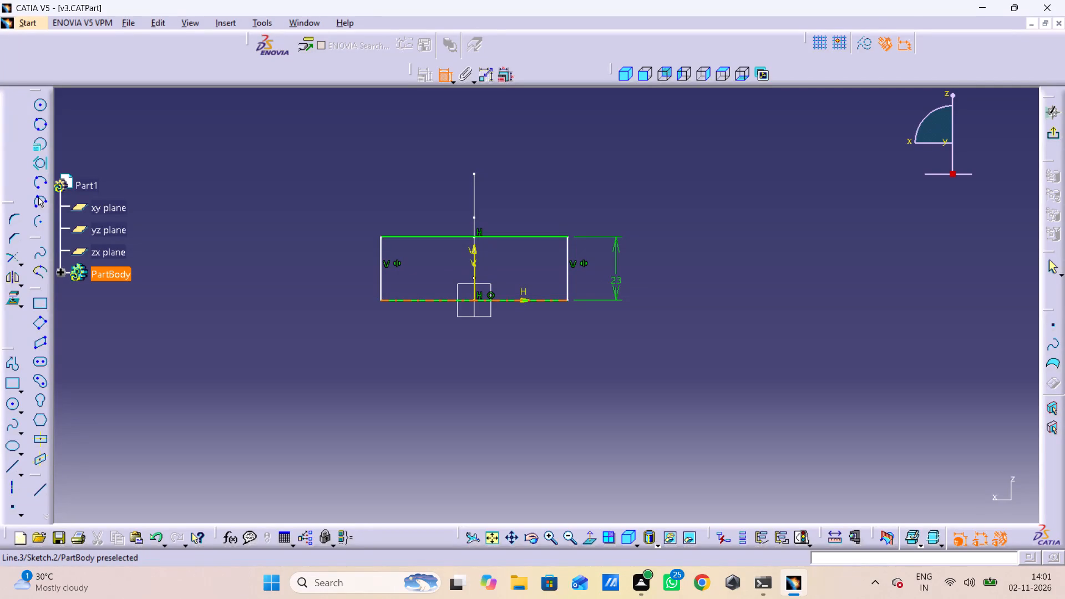
# Dimension the rectangle's width and set it to 38 mm.
pyautogui.click(410, 300)
pyautogui.moveTo(475, 362); pyautogui.dragTo(481, 362)
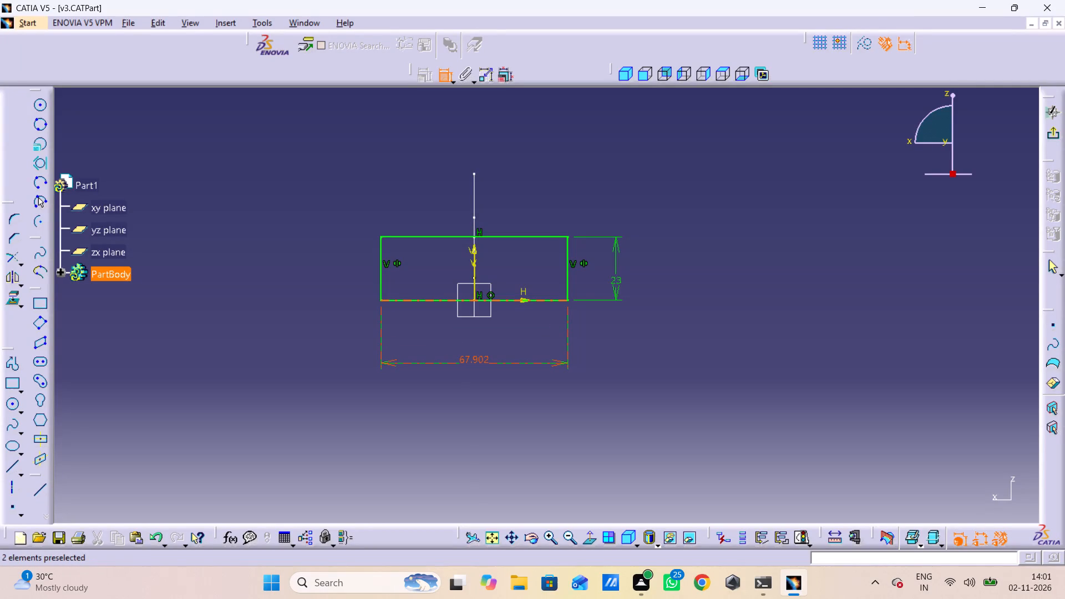
pyautogui.doubleClick(478, 355)
pyautogui.write('38')
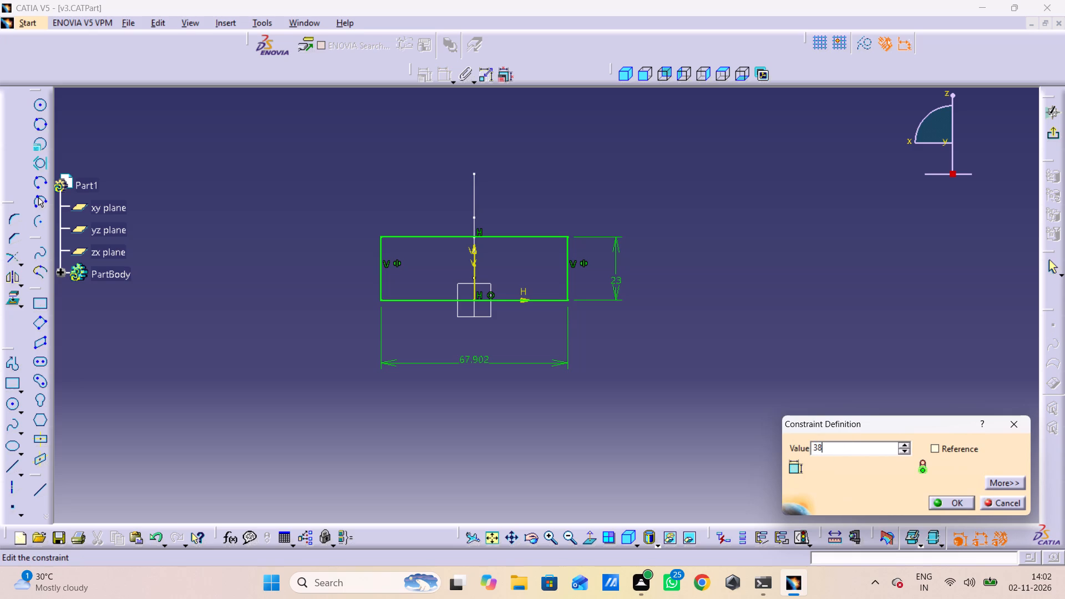
pyautogui.press('Return')
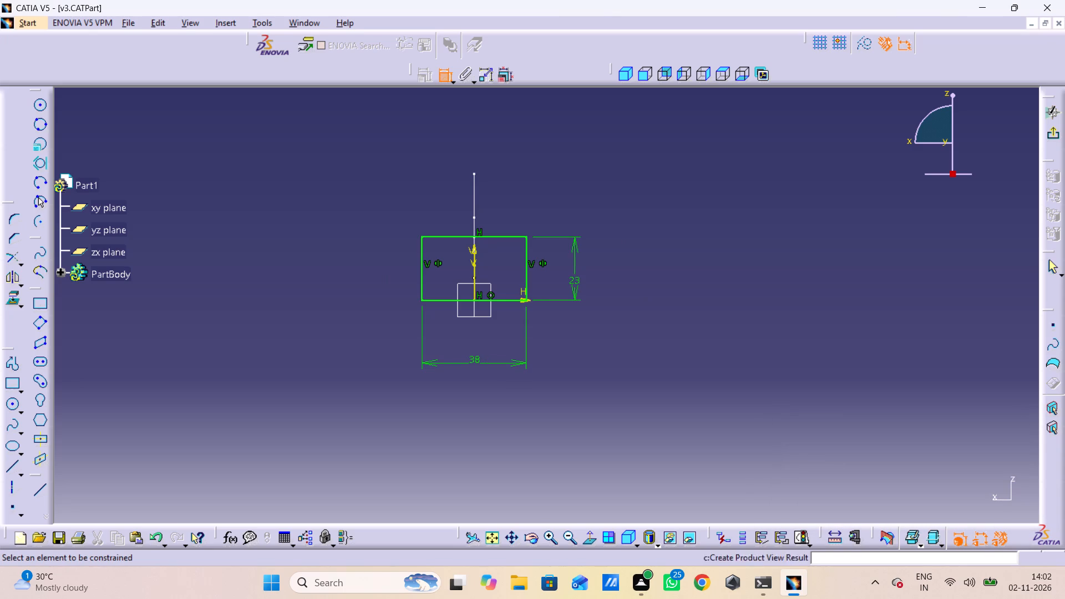
pyautogui.click(441, 78)
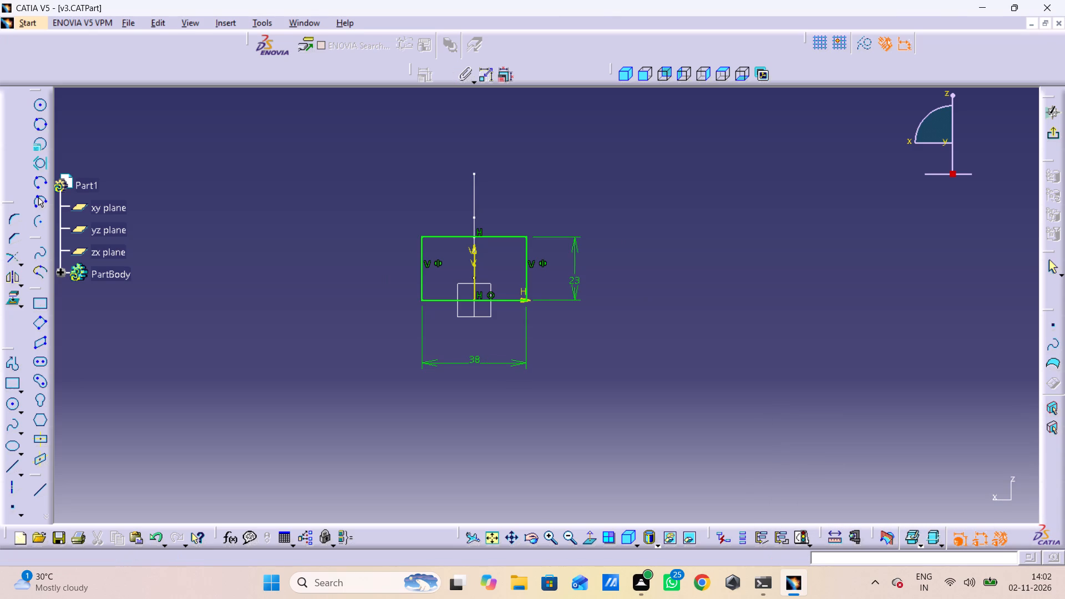
# Sketch a closed four-sided profile overlapping the rectangle's upper part, about 35 mm high and 19 mm wide at the top, with one slanted side.
pyautogui.doubleClick(11, 357)
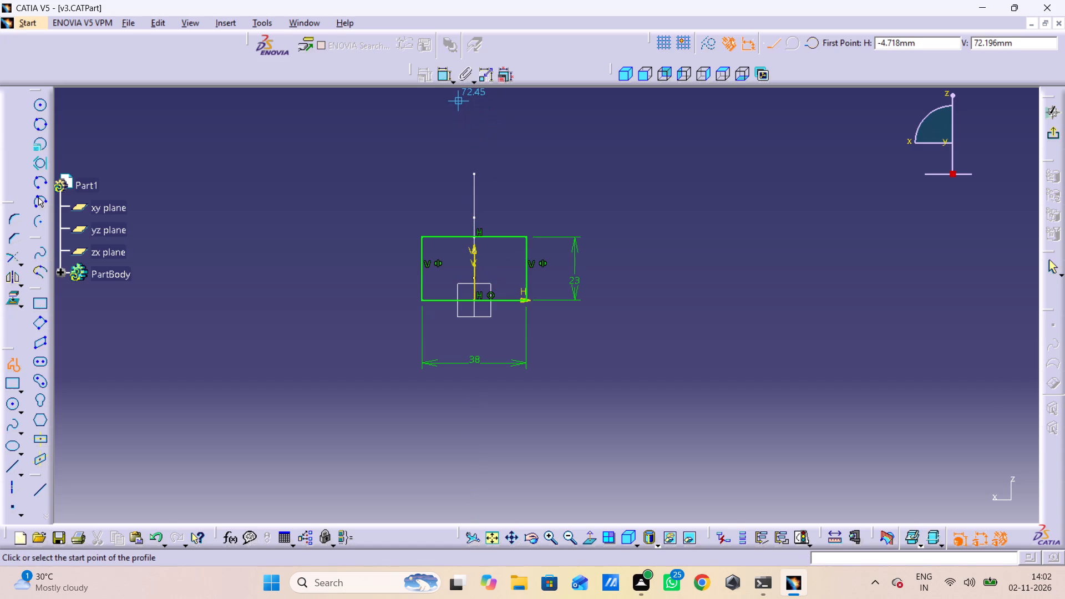
pyautogui.moveTo(467, 125); pyautogui.dragTo(487, 196, button='middle')
pyautogui.moveTo(474, 133); pyautogui.dragTo(487, 196, button='right')
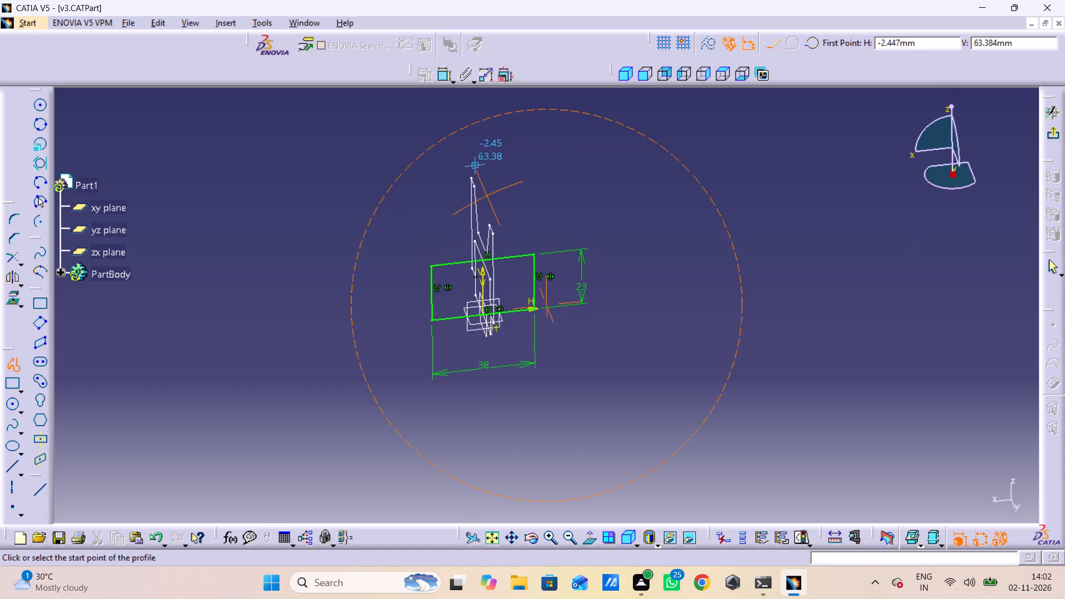
pyautogui.moveTo(487, 196); pyautogui.dragTo(487, 193, button='right')
pyautogui.moveTo(487, 196); pyautogui.dragTo(470, 165, button='middle')
pyautogui.moveTo(475, 173); pyautogui.dragTo(470, 163, button='right')
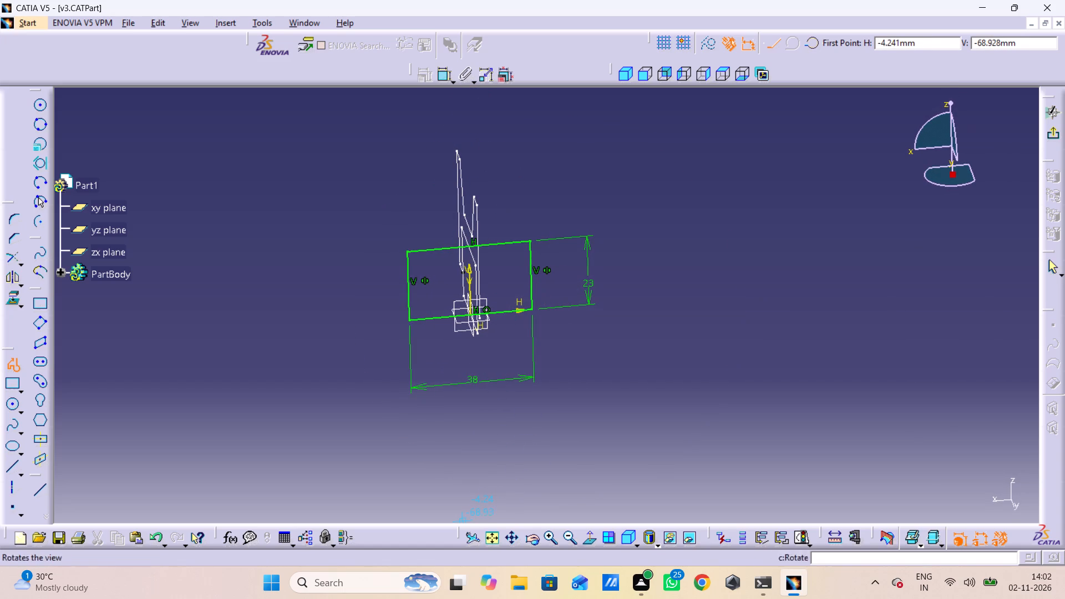
pyautogui.click(591, 540)
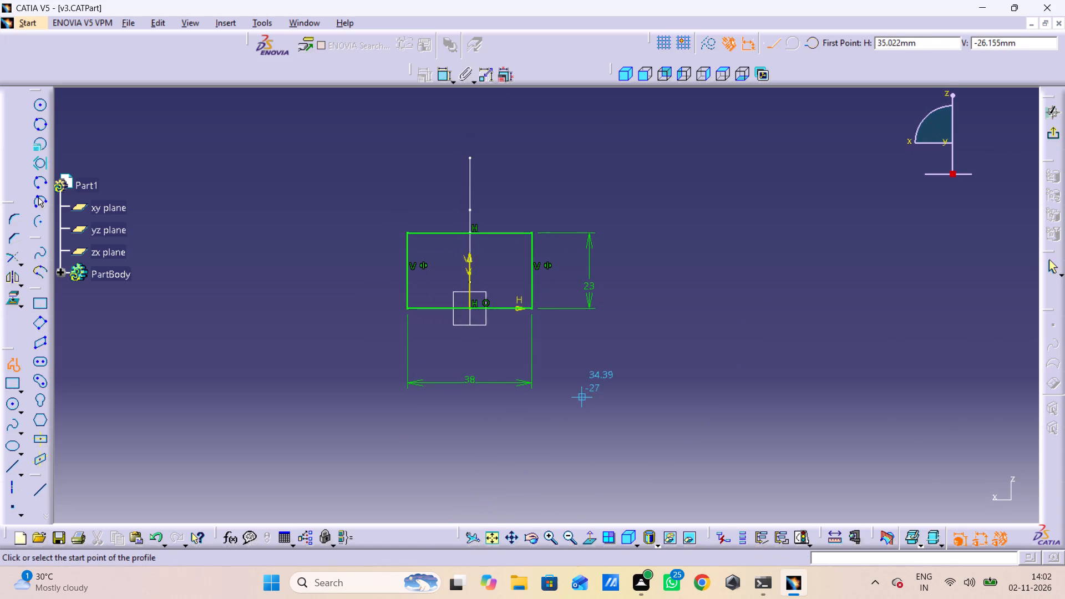
pyautogui.moveTo(589, 391); pyautogui.dragTo(597, 414, button='middle')
pyautogui.rightClick(593, 391)
pyautogui.moveTo(594, 410); pyautogui.dragTo(624, 459, button='middle')
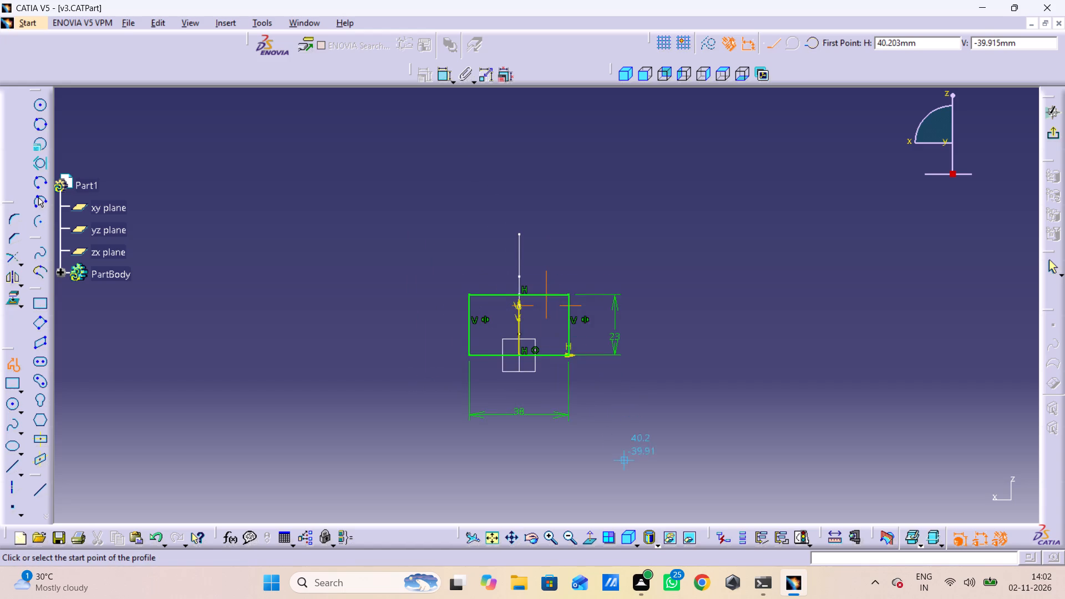
pyautogui.moveTo(624, 459); pyautogui.dragTo(625, 461, button='middle')
pyautogui.moveTo(503, 209); pyautogui.dragTo(511, 191, button='middle')
pyautogui.moveTo(504, 208); pyautogui.dragTo(511, 191, button='right')
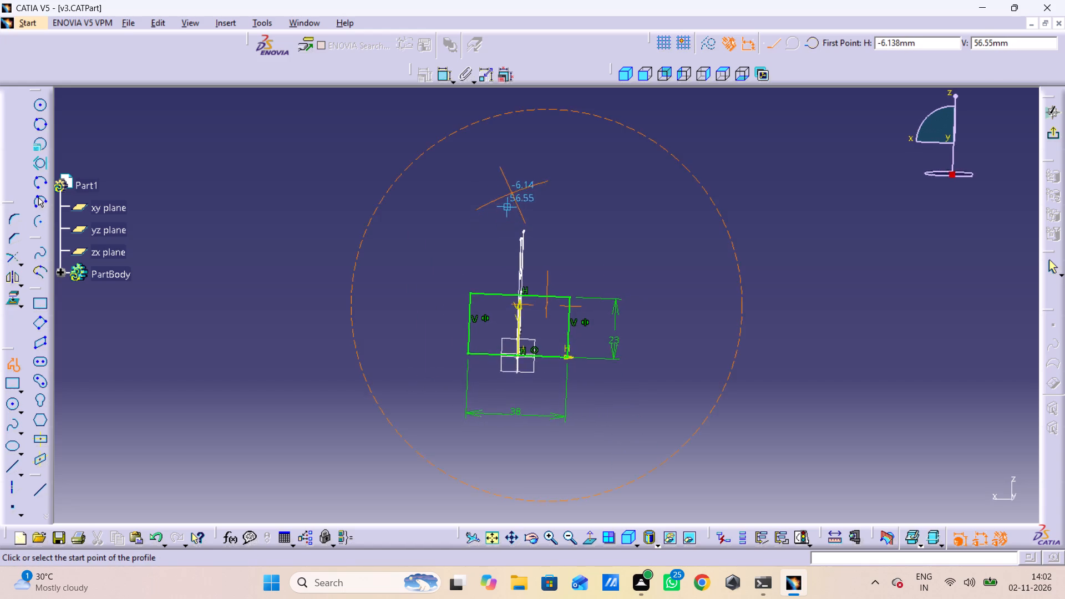
pyautogui.moveTo(511, 191); pyautogui.dragTo(511, 190, button='right')
pyautogui.moveTo(511, 191); pyautogui.dragTo(487, 202, button='middle')
pyautogui.rightClick(511, 187)
pyautogui.scroll(1, 733, 335)
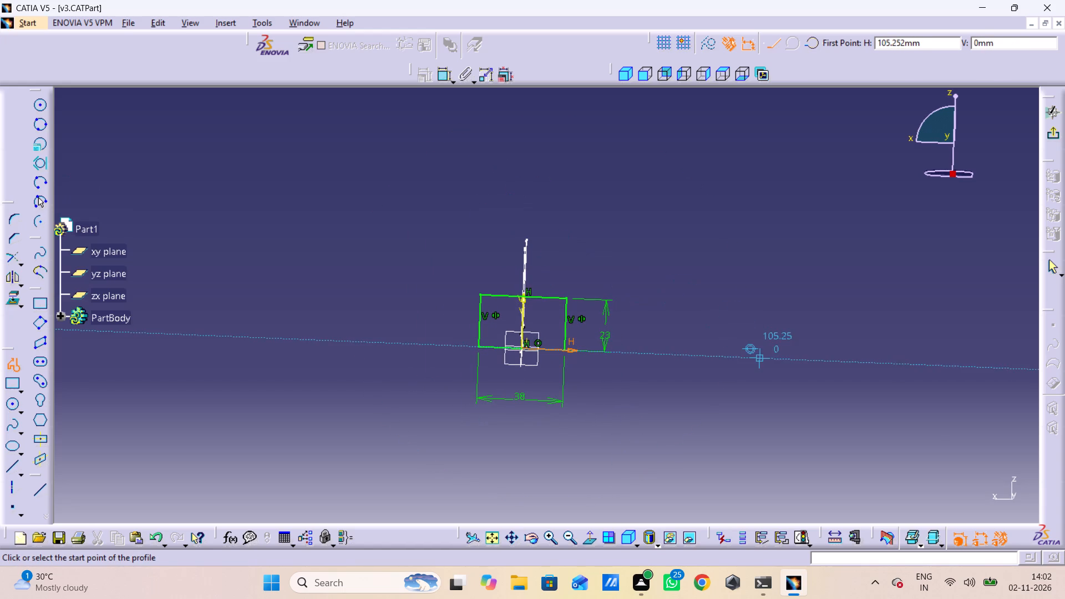
pyautogui.moveTo(767, 365); pyautogui.dragTo(733, 313, button='middle')
pyautogui.rightClick(768, 365)
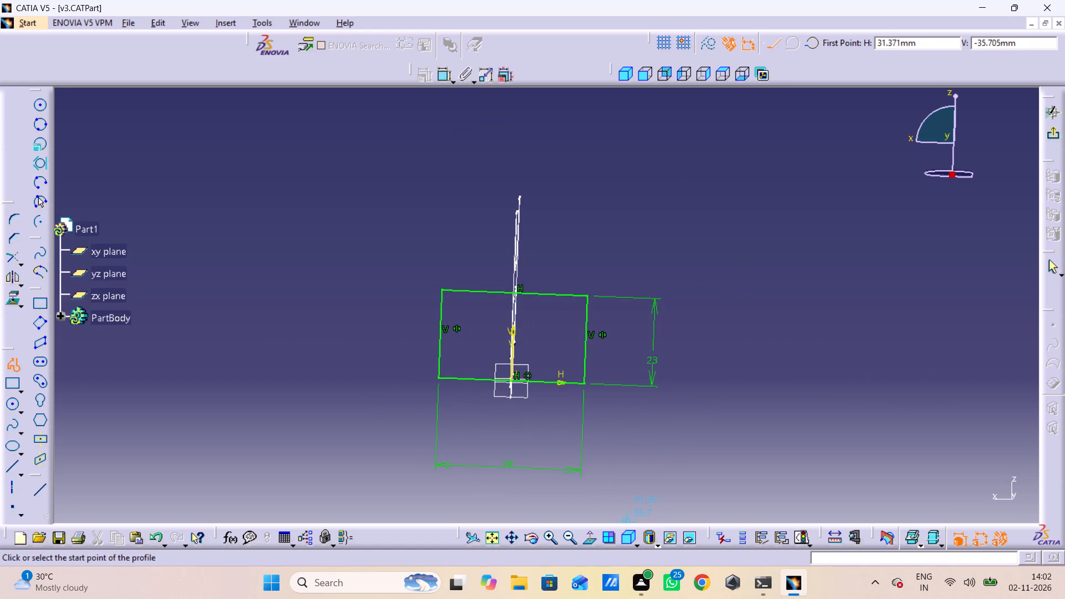
pyautogui.click(594, 541)
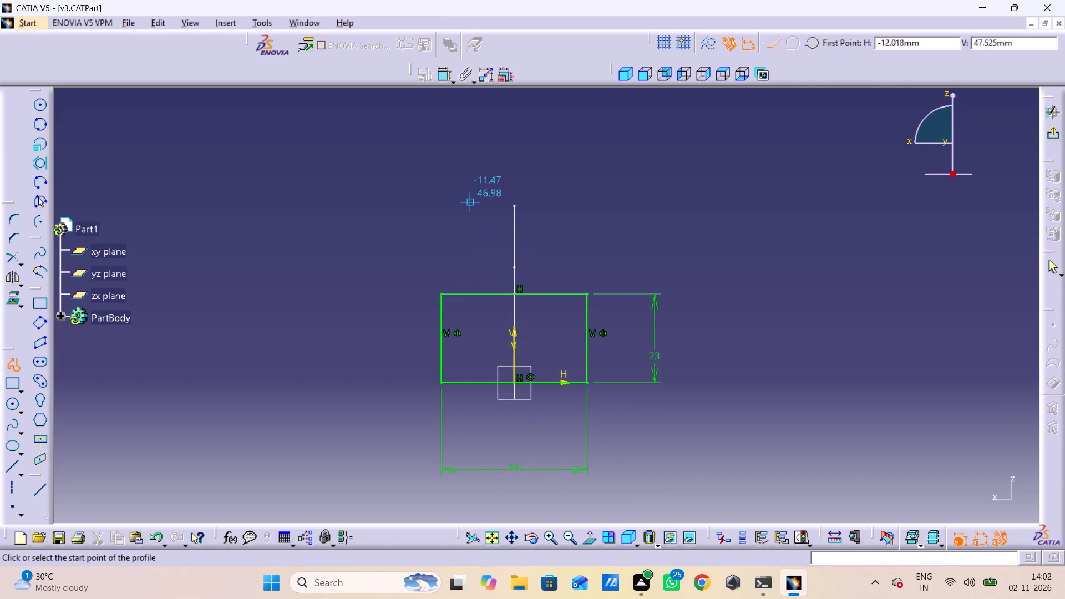
pyautogui.click(461, 196)
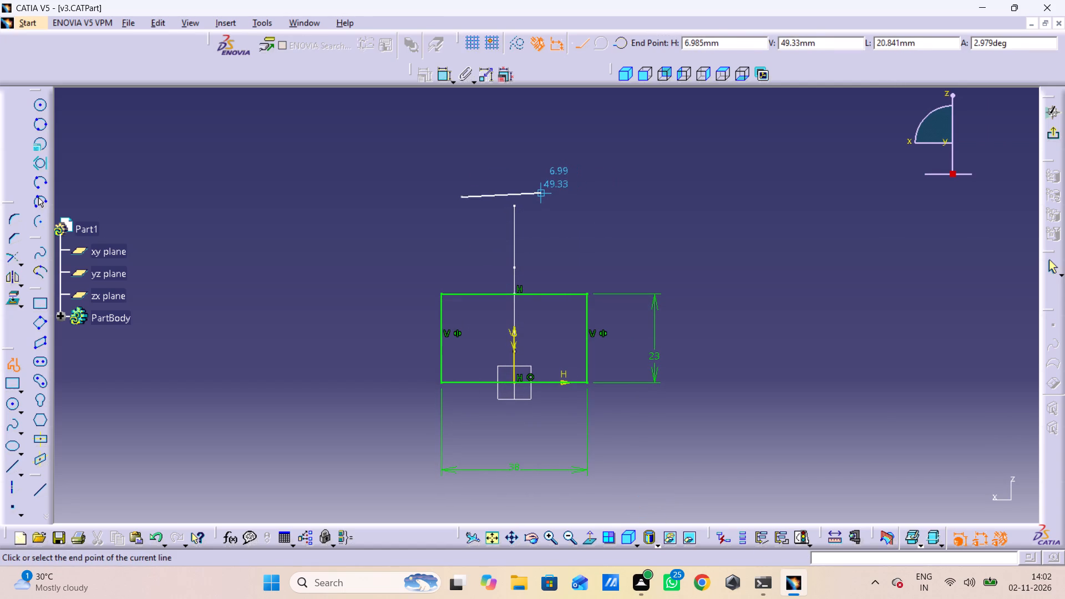
pyautogui.click(536, 199)
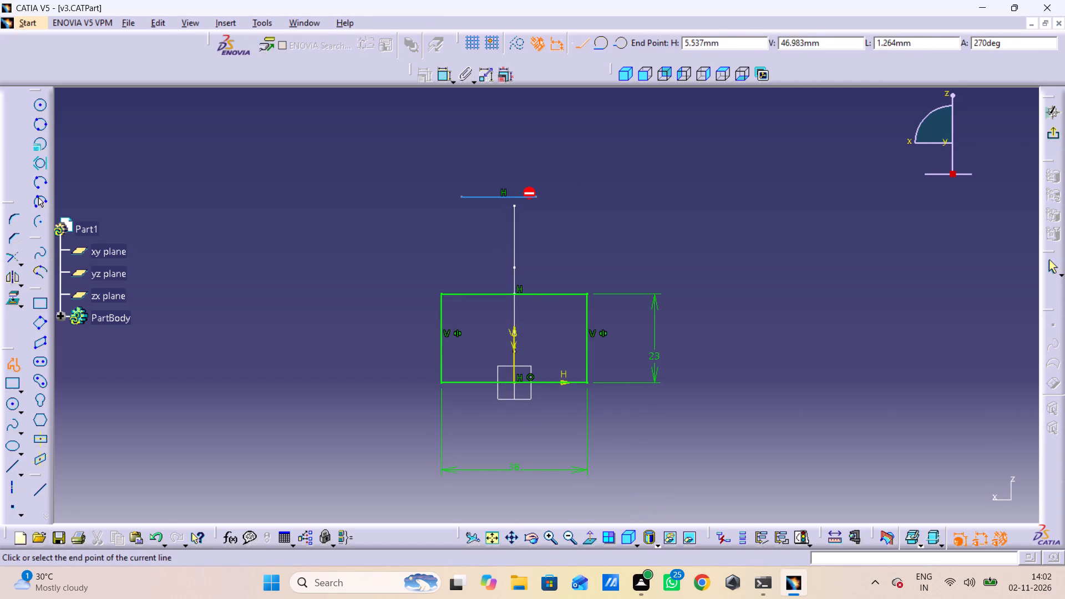
pyautogui.click(565, 332)
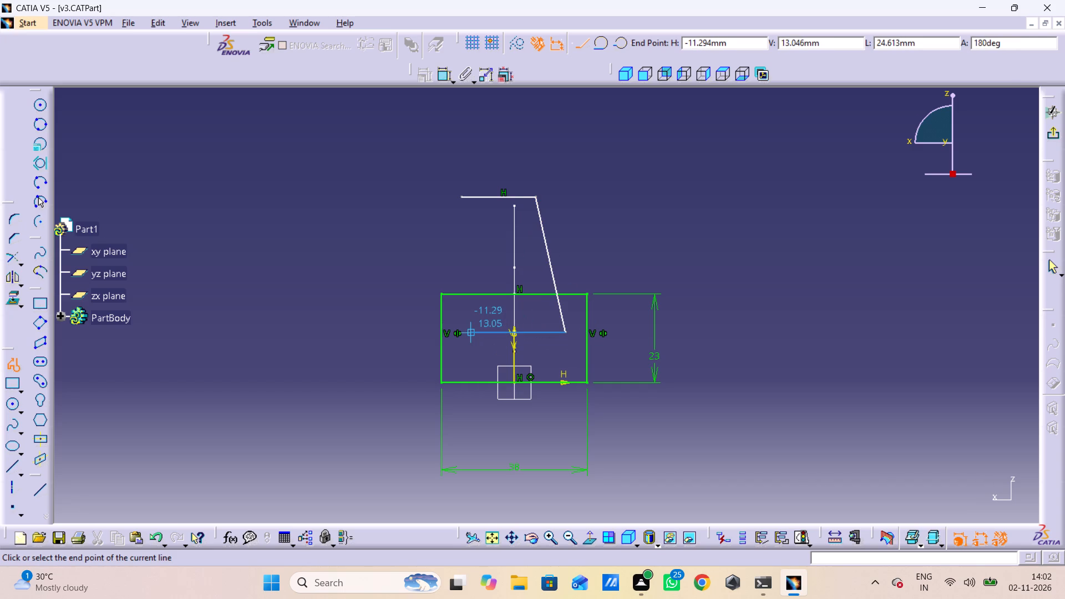
pyautogui.click(461, 334)
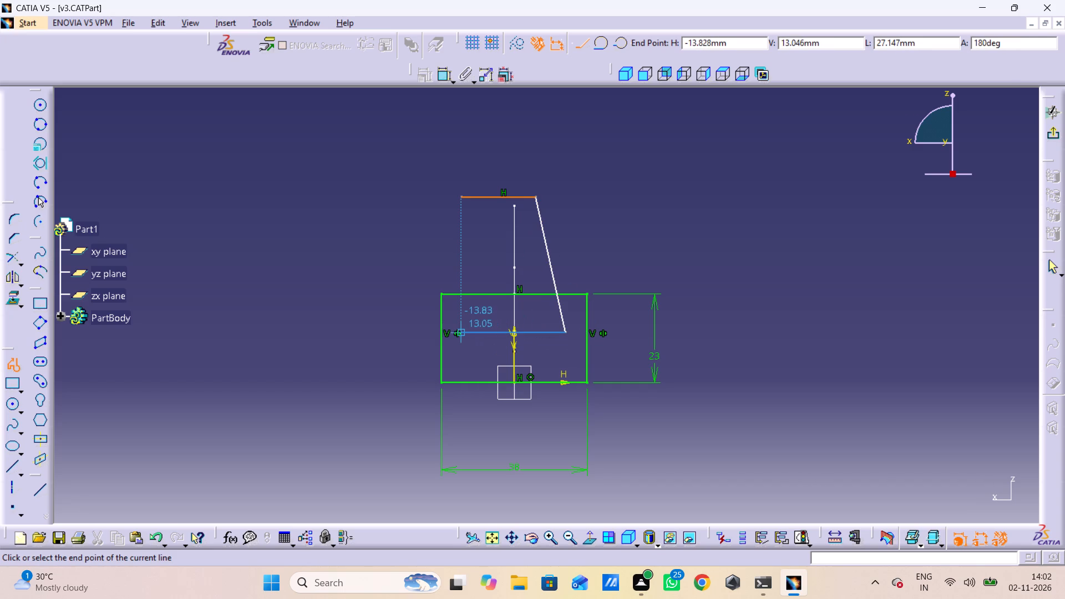
pyautogui.click(460, 200)
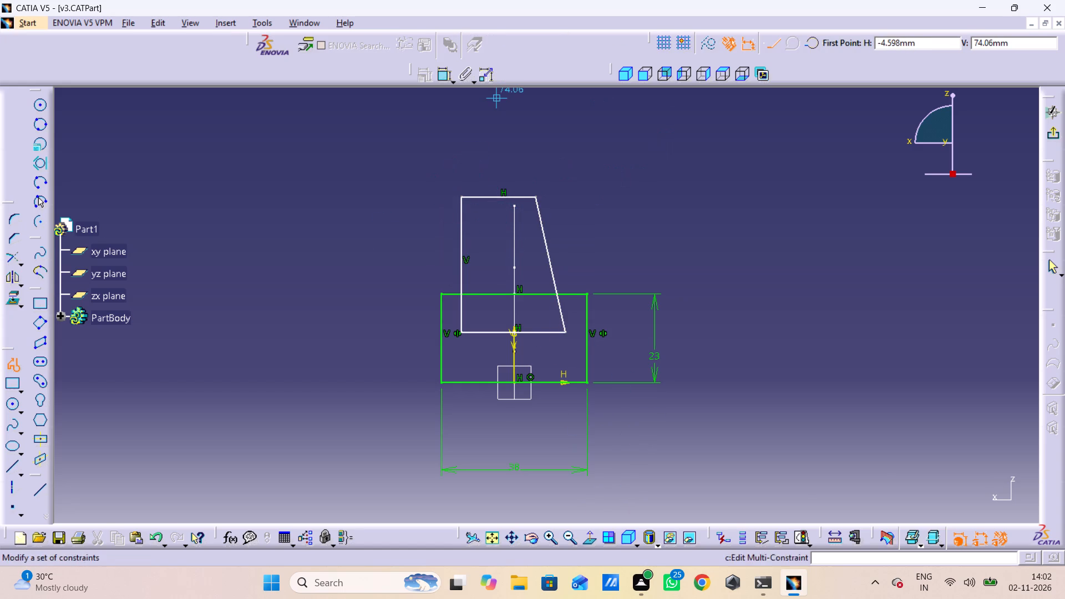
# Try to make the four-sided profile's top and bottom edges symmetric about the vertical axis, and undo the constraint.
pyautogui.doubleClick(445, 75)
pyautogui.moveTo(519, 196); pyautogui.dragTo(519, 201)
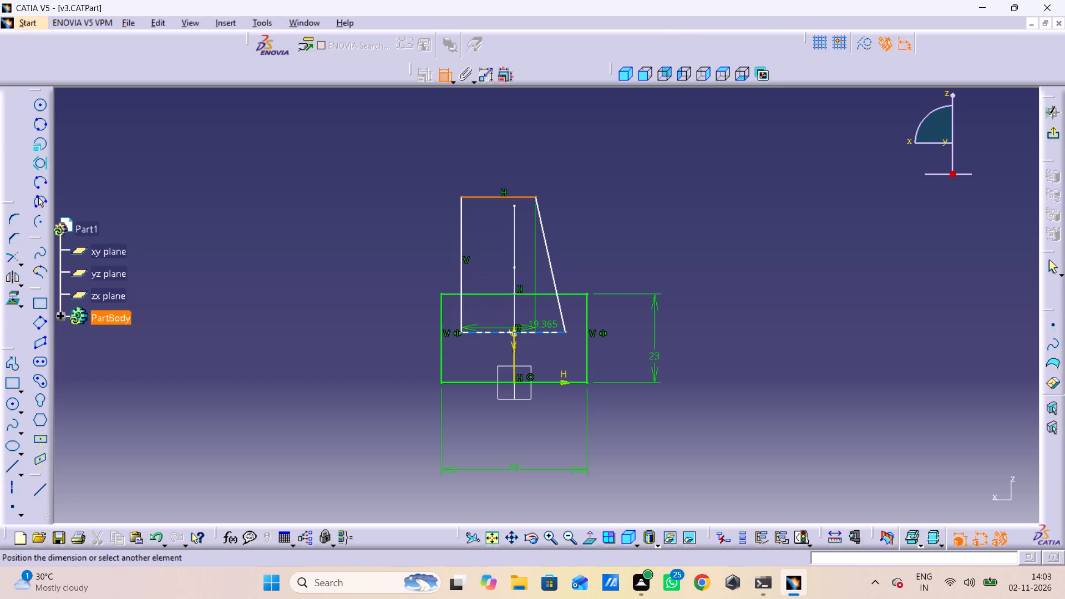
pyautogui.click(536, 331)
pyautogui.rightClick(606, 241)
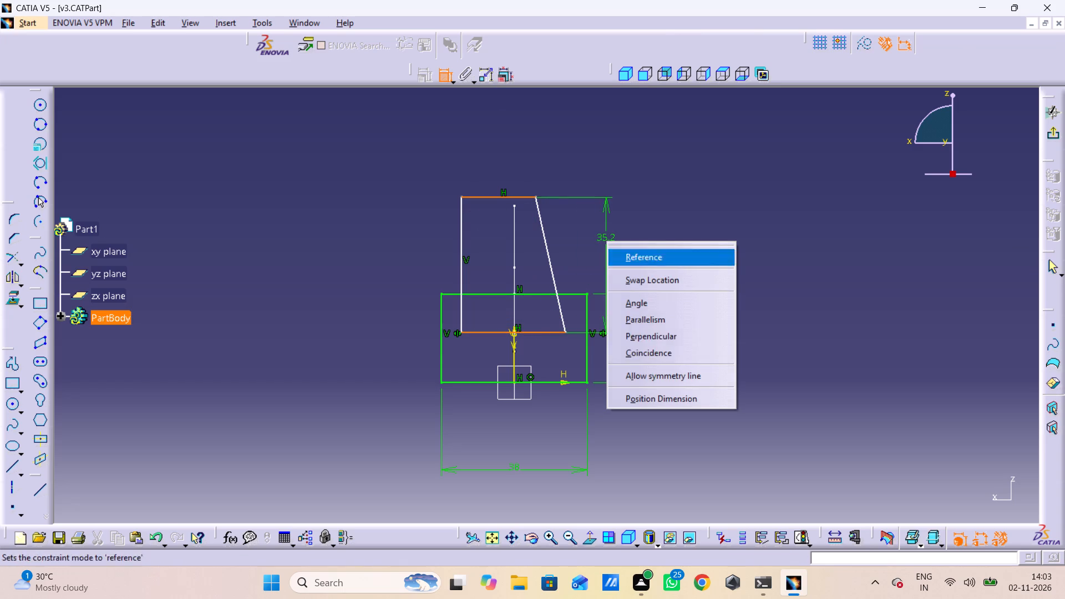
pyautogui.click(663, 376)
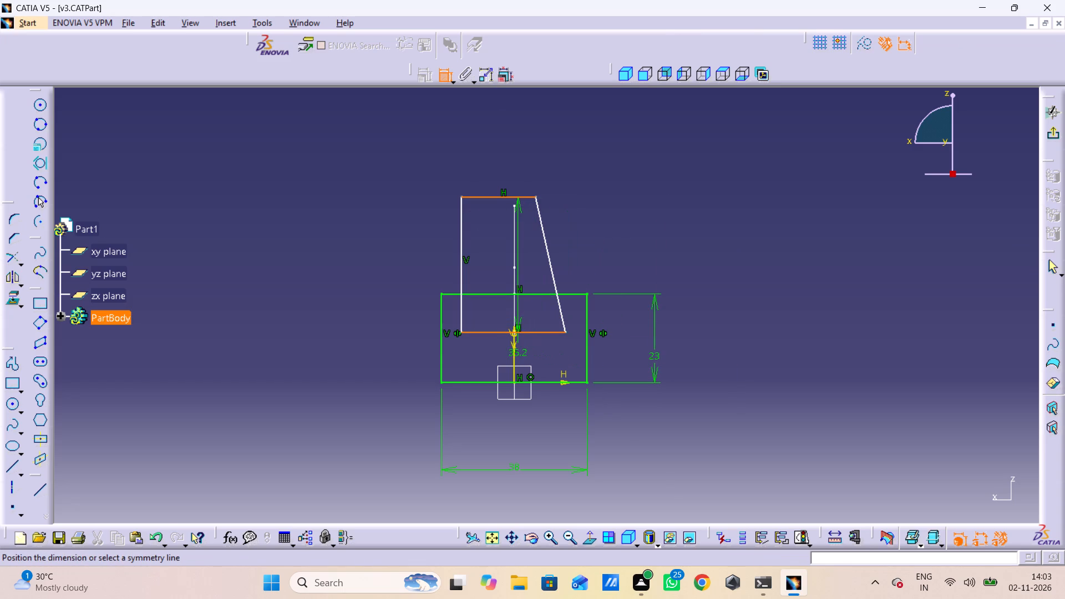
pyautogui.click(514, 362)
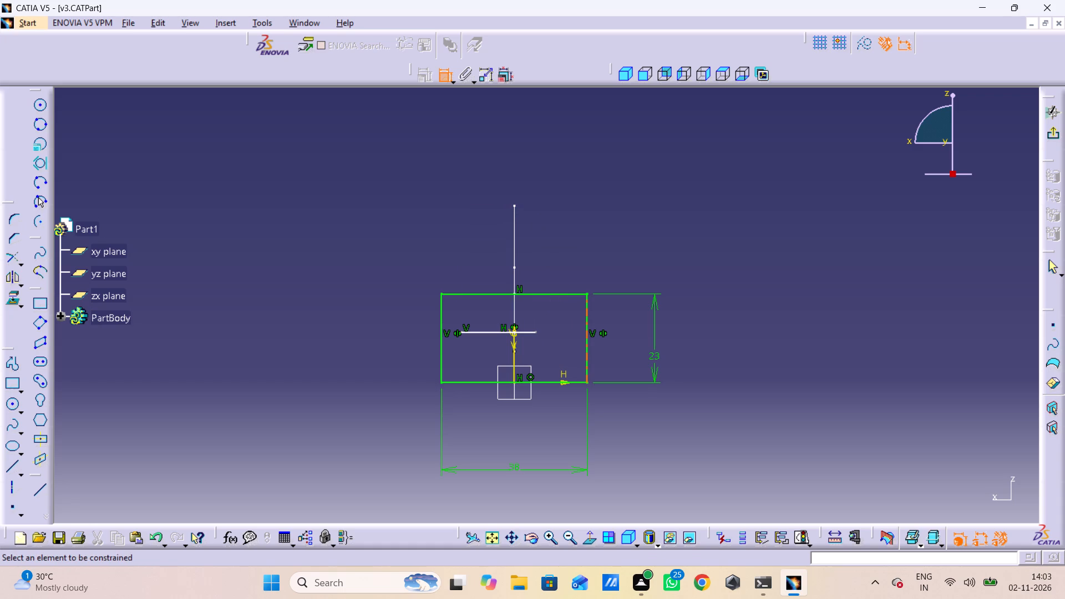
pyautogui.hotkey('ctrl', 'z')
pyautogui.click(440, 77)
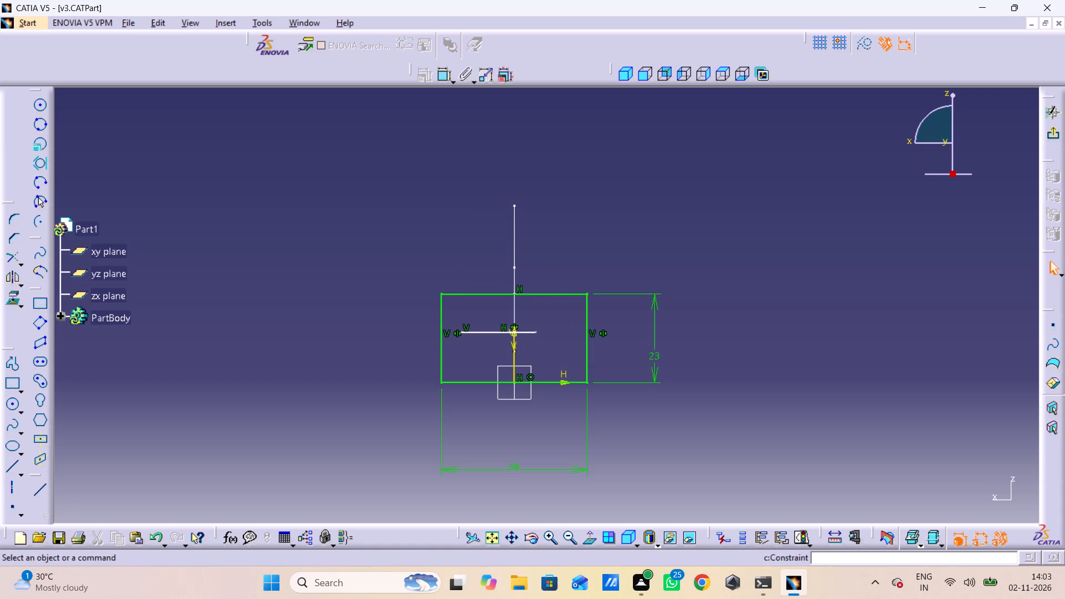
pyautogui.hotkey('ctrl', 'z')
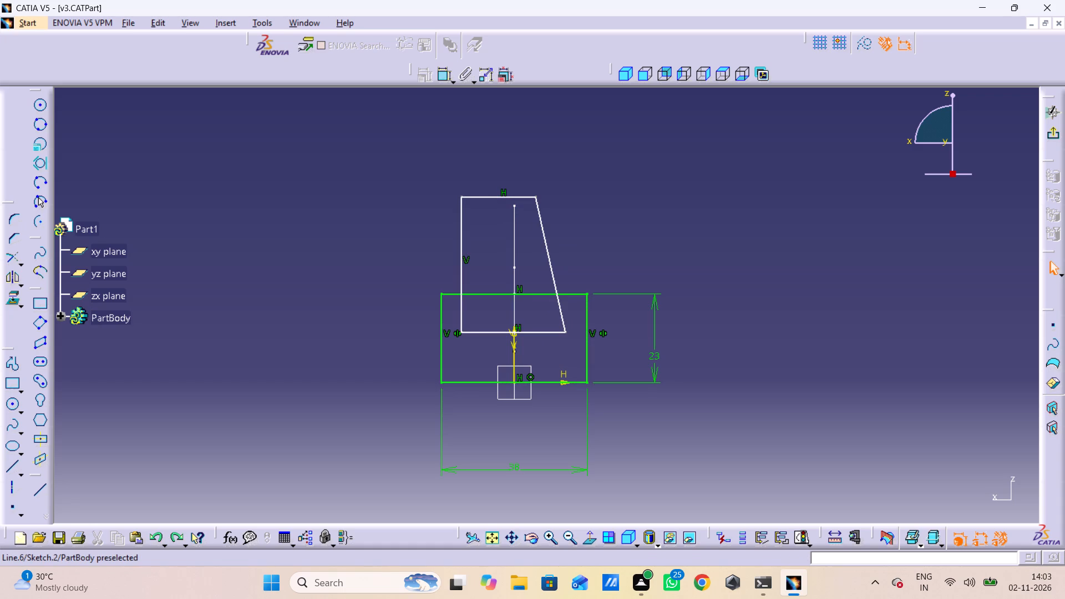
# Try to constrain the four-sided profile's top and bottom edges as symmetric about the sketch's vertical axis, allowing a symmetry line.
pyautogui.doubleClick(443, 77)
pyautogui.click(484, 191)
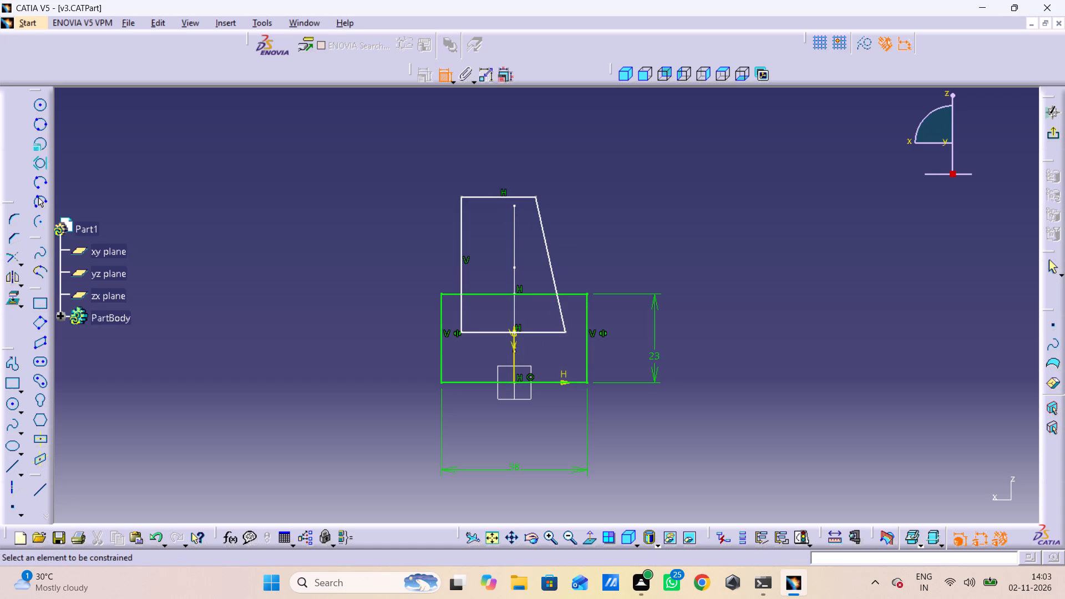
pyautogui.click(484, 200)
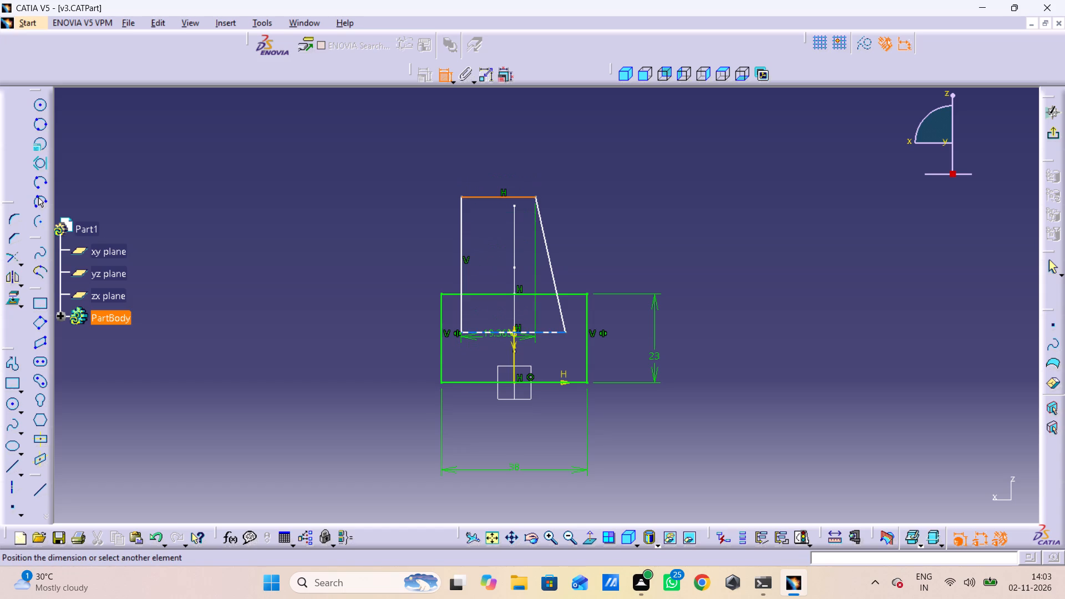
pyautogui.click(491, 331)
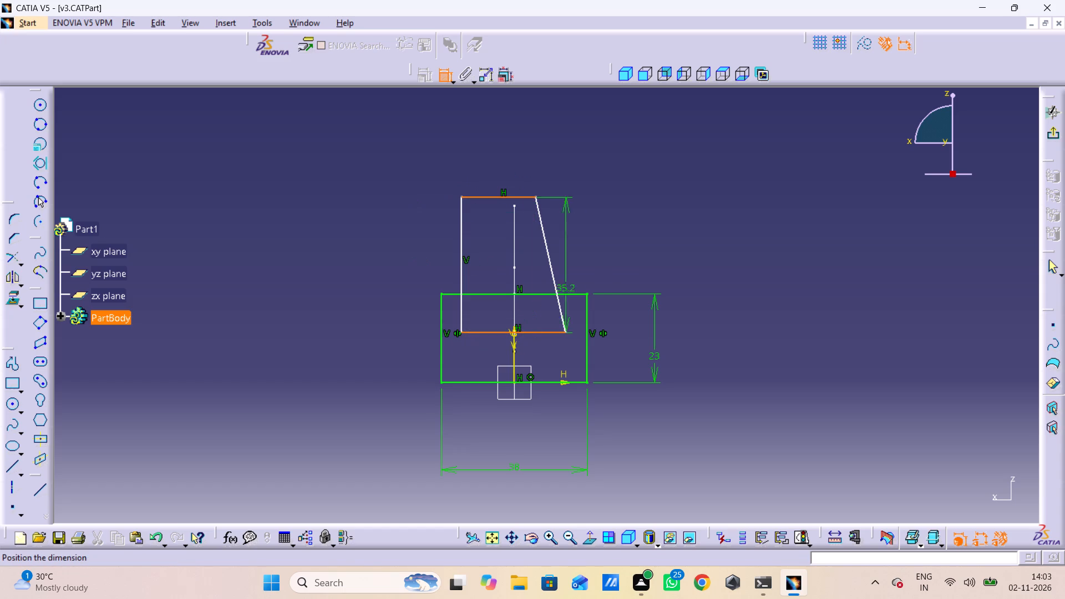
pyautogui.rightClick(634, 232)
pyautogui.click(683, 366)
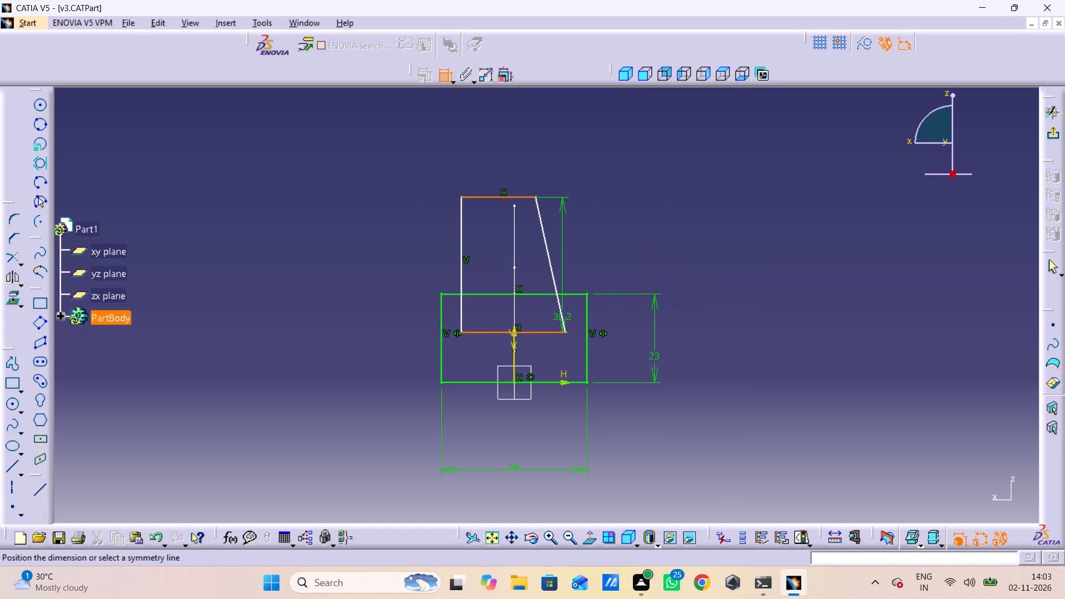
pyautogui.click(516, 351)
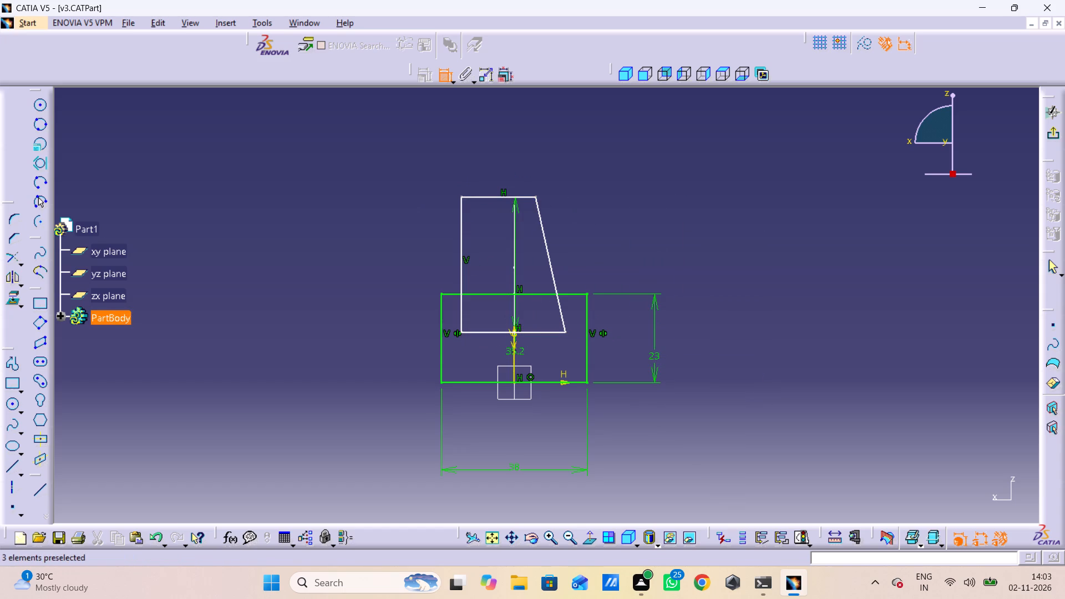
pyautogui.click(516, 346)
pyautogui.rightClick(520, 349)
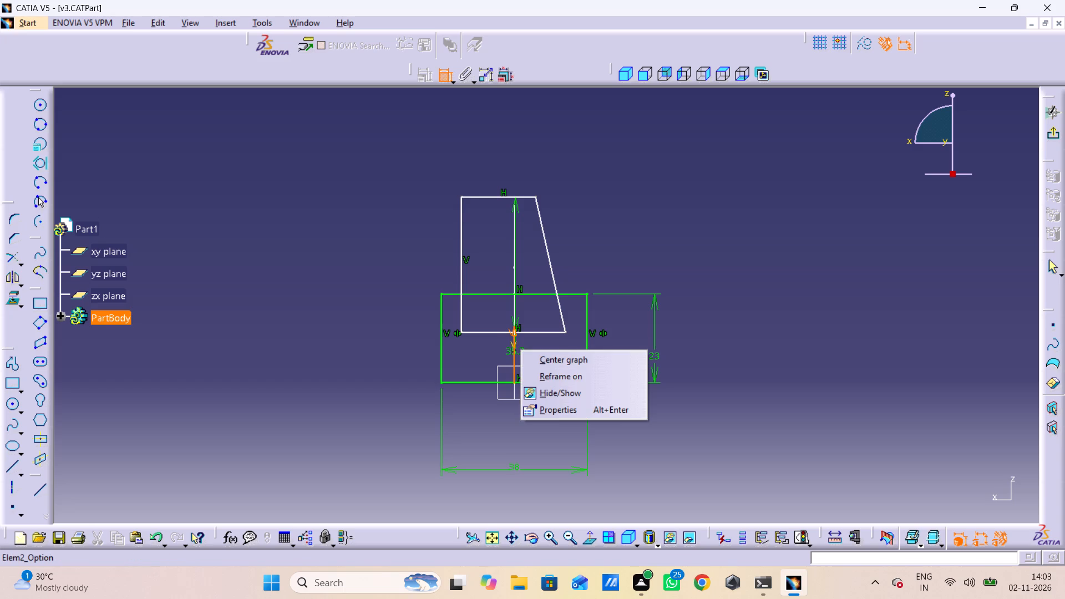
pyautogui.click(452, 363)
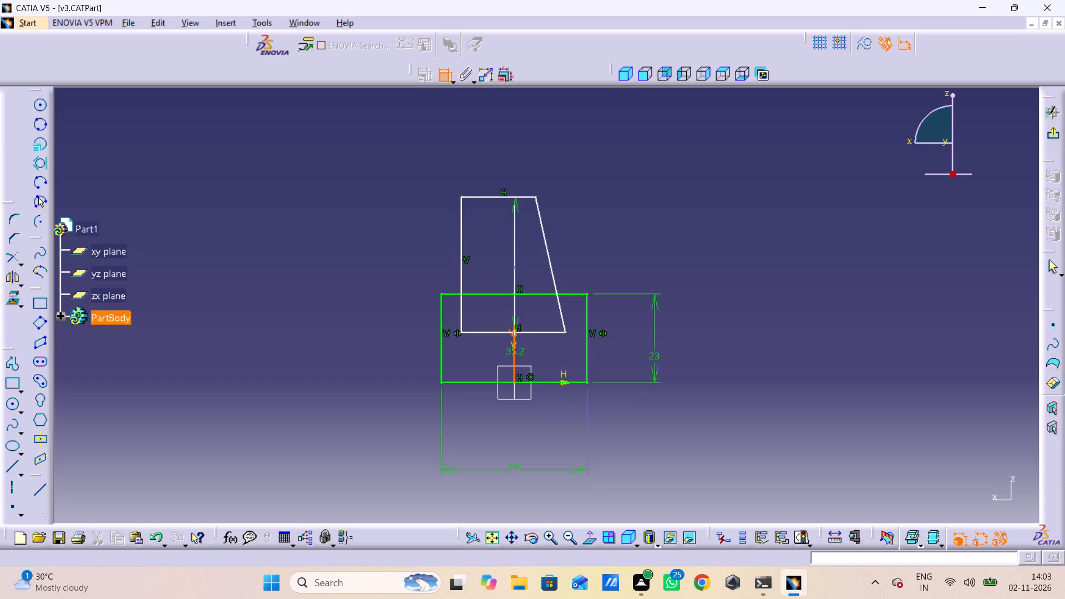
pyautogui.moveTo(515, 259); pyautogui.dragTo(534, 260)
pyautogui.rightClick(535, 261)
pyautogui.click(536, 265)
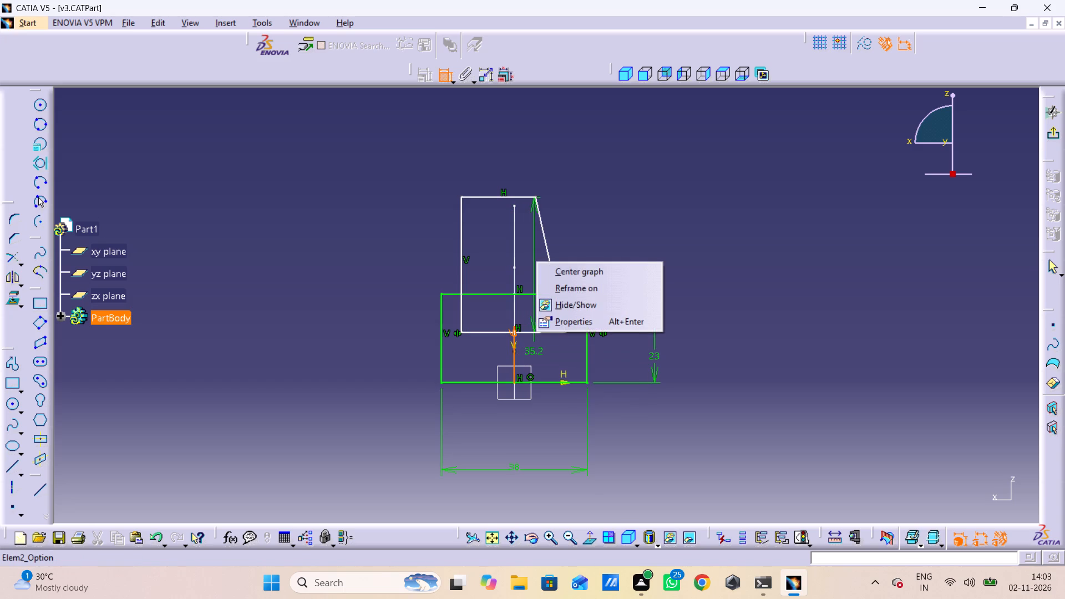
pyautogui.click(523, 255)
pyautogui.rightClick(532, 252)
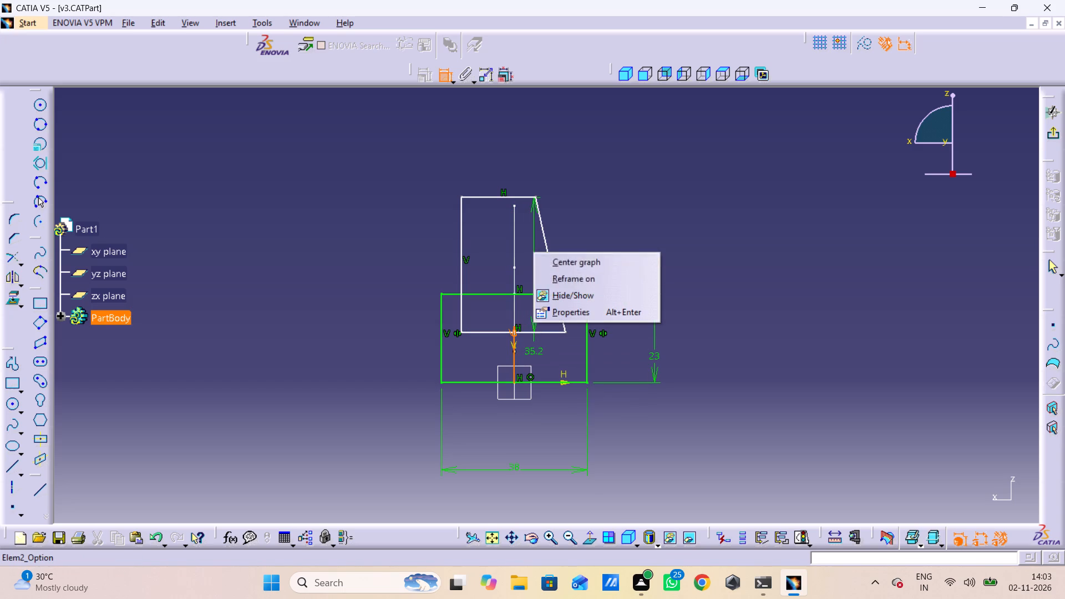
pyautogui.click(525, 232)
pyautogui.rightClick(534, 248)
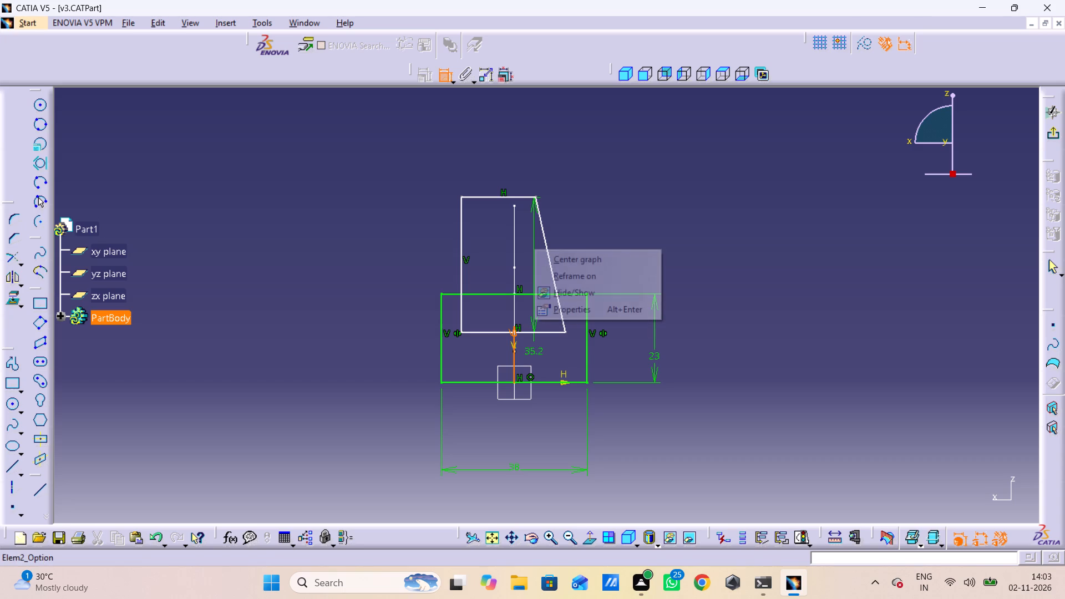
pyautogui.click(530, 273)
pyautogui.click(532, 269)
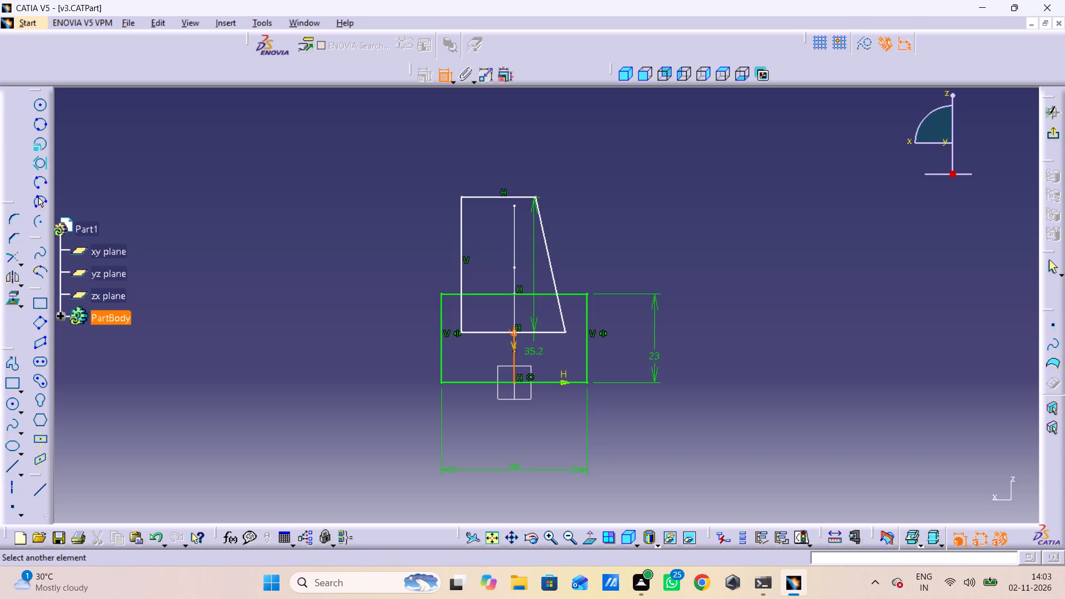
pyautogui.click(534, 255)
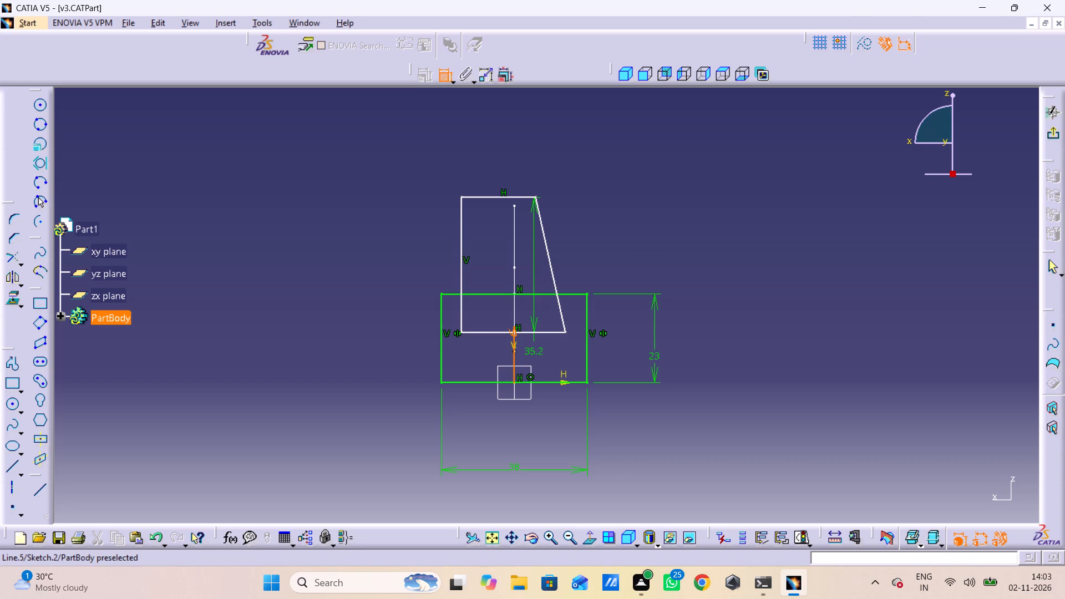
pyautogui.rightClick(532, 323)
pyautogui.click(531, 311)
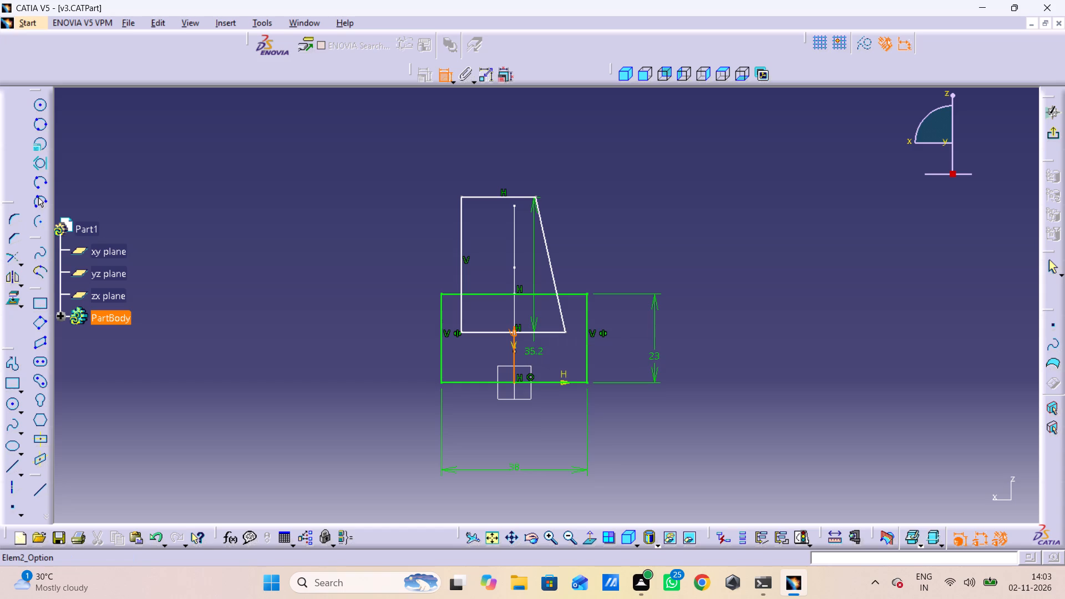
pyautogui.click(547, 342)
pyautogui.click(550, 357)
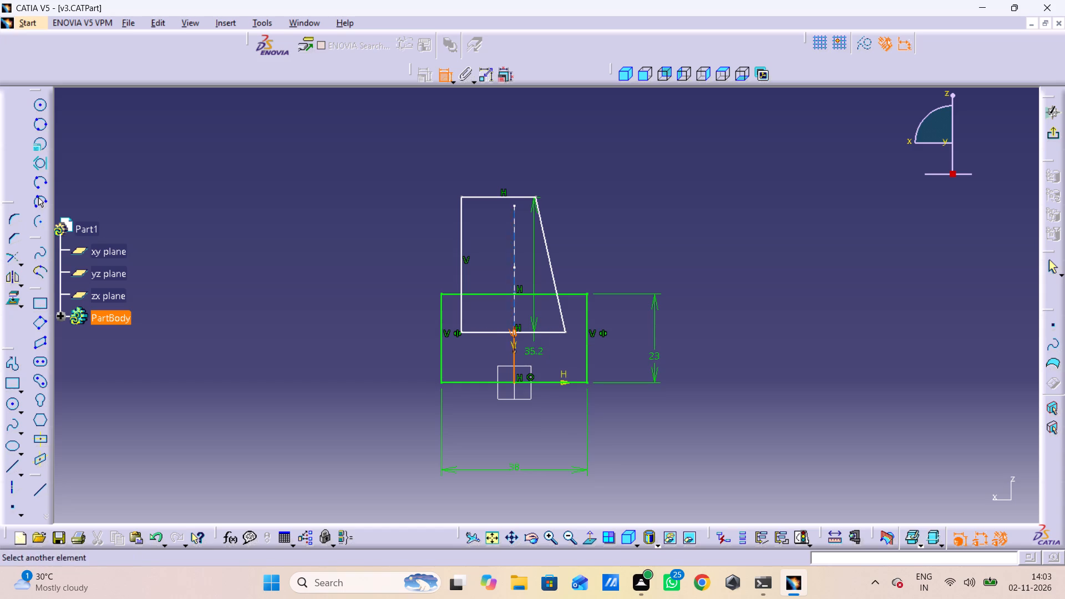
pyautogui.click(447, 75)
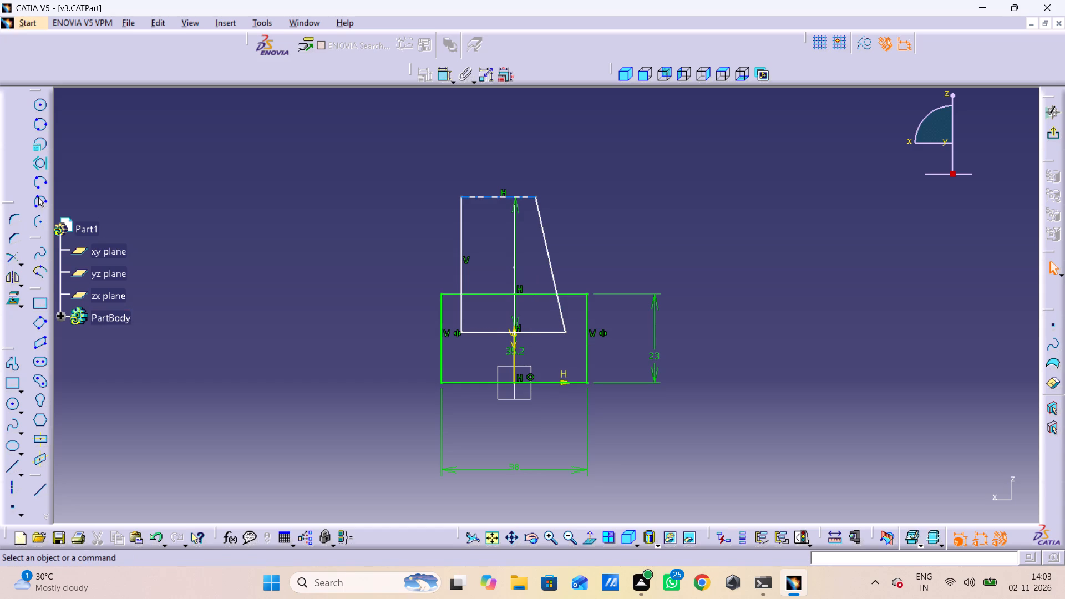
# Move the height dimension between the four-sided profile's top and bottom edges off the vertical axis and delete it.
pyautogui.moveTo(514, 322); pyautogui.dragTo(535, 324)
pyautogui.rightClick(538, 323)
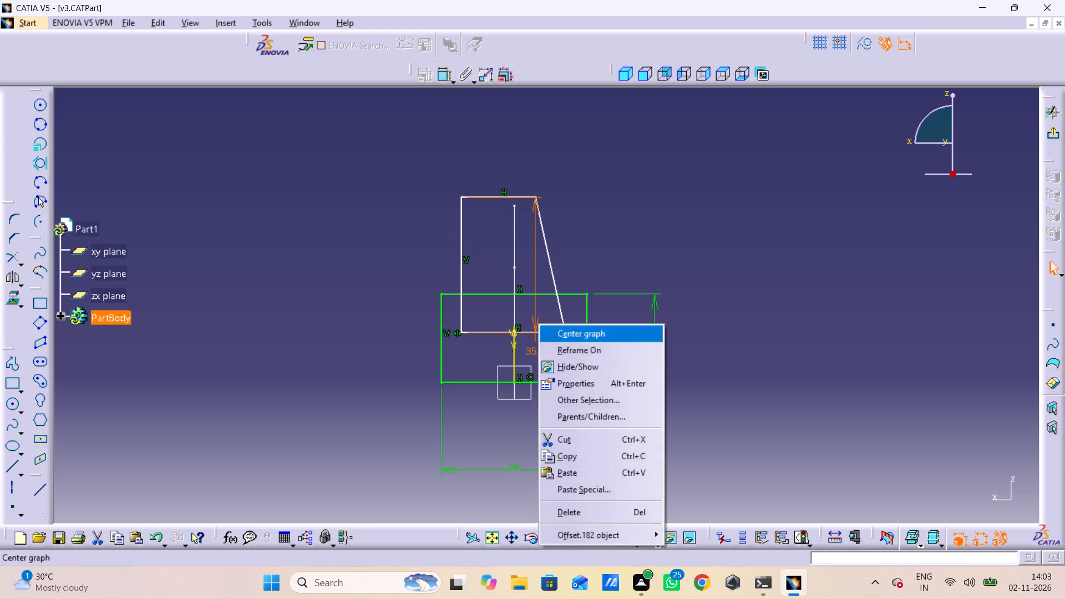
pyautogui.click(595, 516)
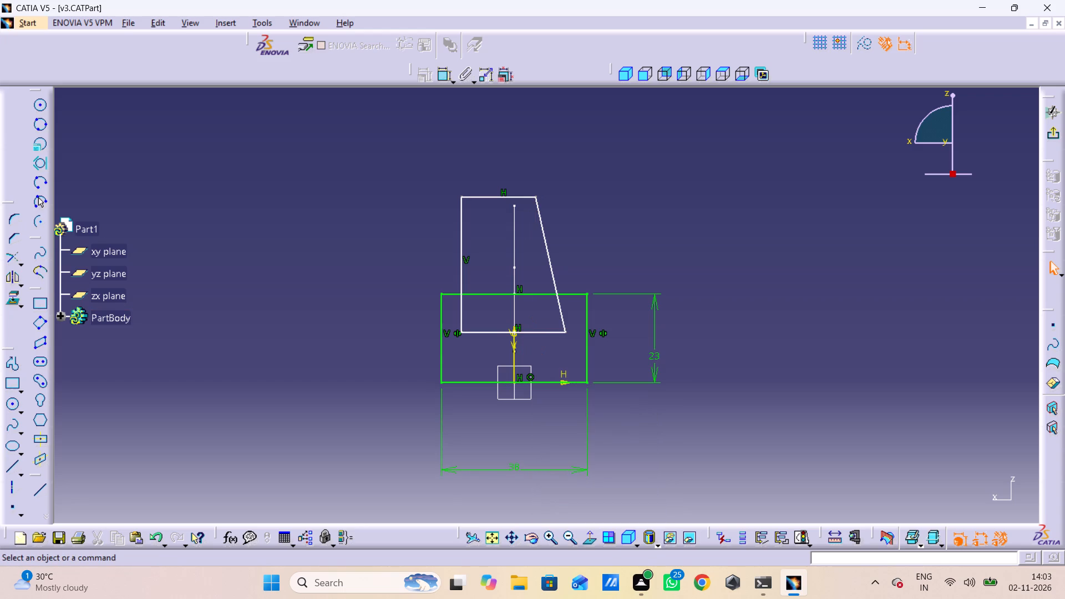
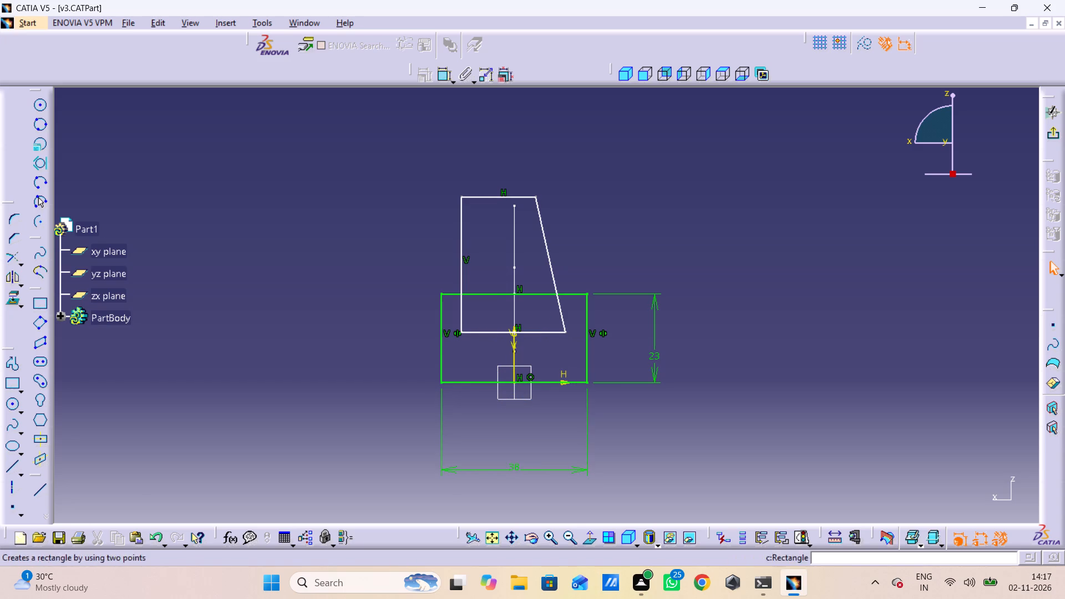
# Reopen Sketch.1 for editing and delete the two vertical sides of the rectangular outline at the bottom of the block profile.
pyautogui.moveTo(68, 233); pyautogui.dragTo(68, 210)
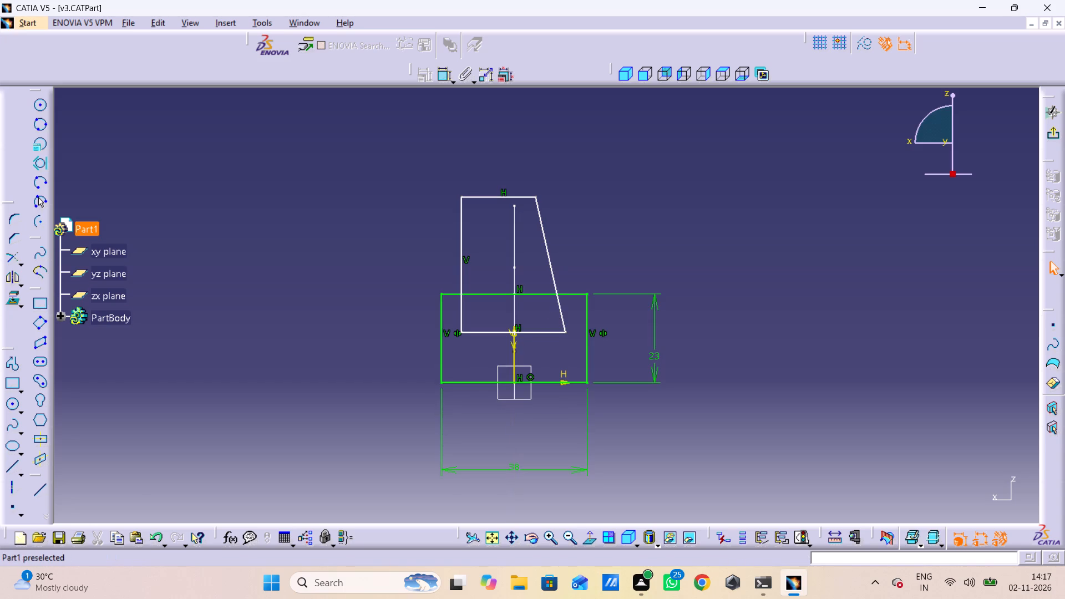
pyautogui.scroll(-2, 221, 251)
pyautogui.doubleClick(101, 229)
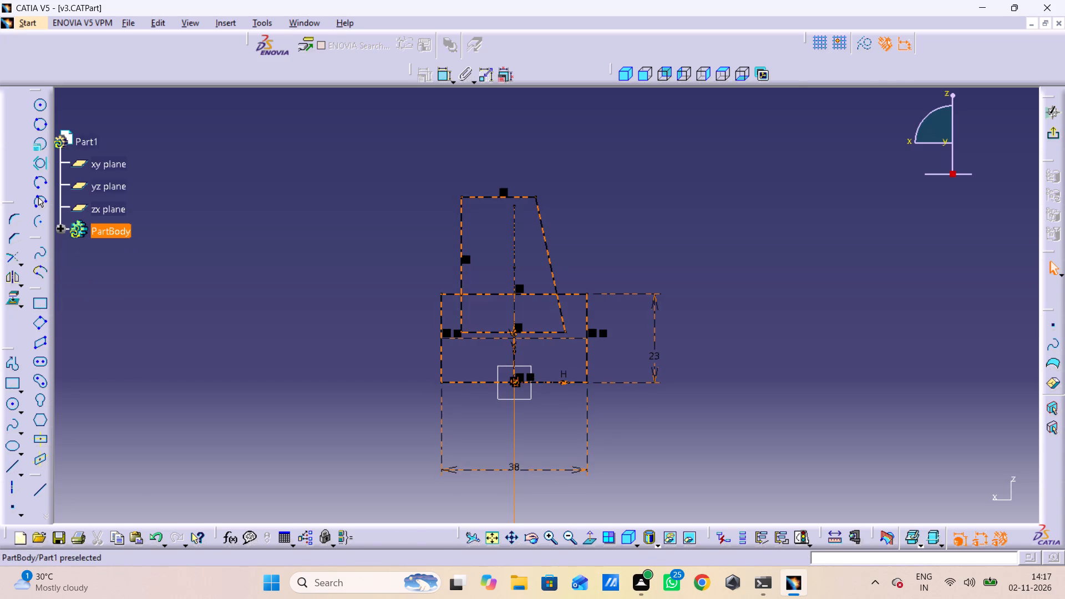
pyautogui.doubleClick(110, 255)
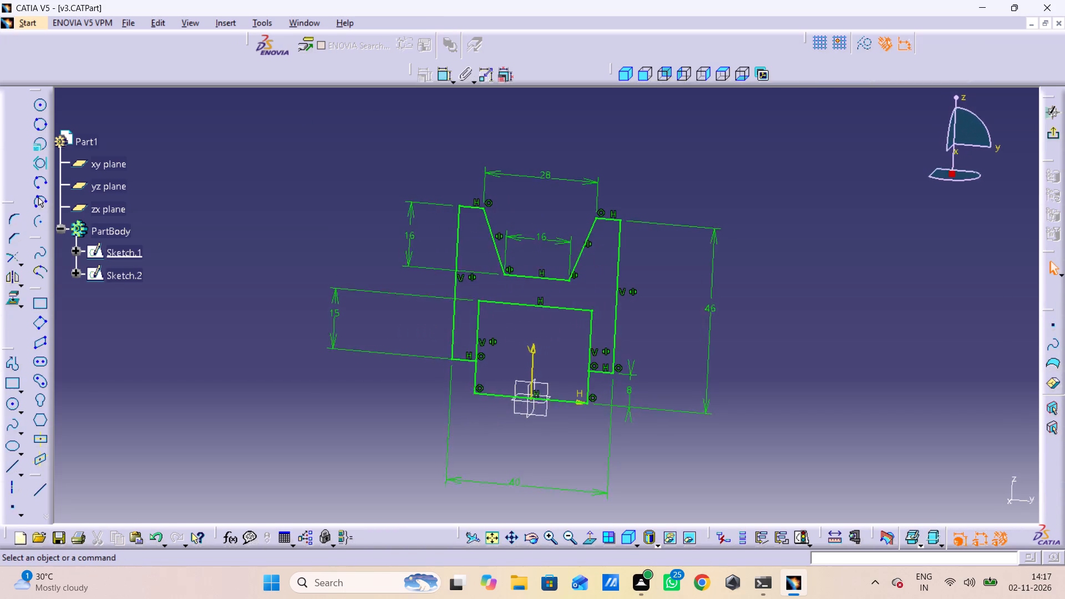
pyautogui.rightClick(474, 394)
pyautogui.click(495, 361)
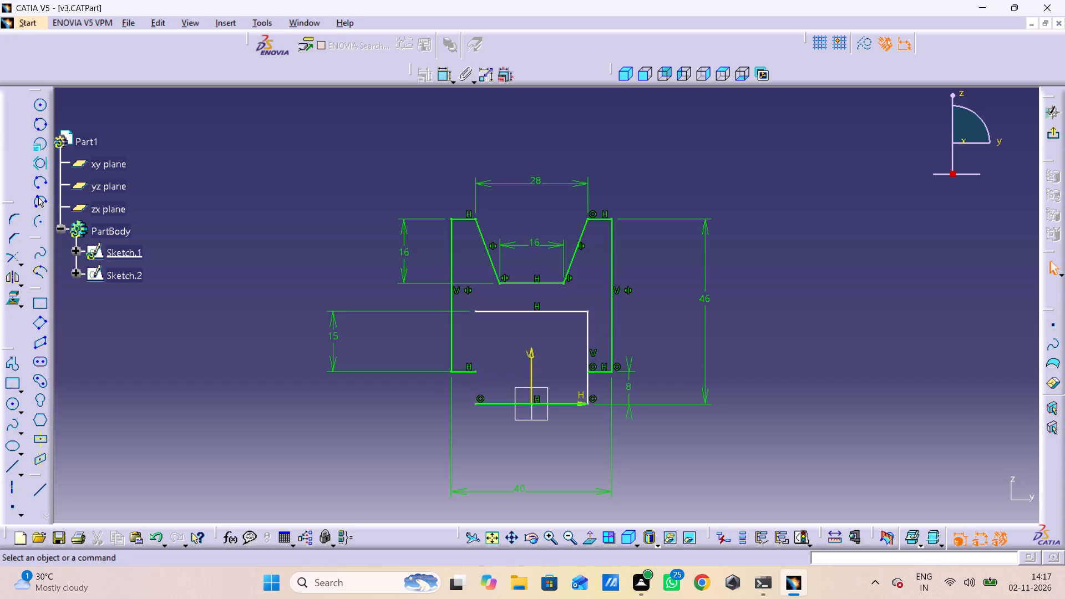
pyautogui.rightClick(589, 383)
pyautogui.click(596, 353)
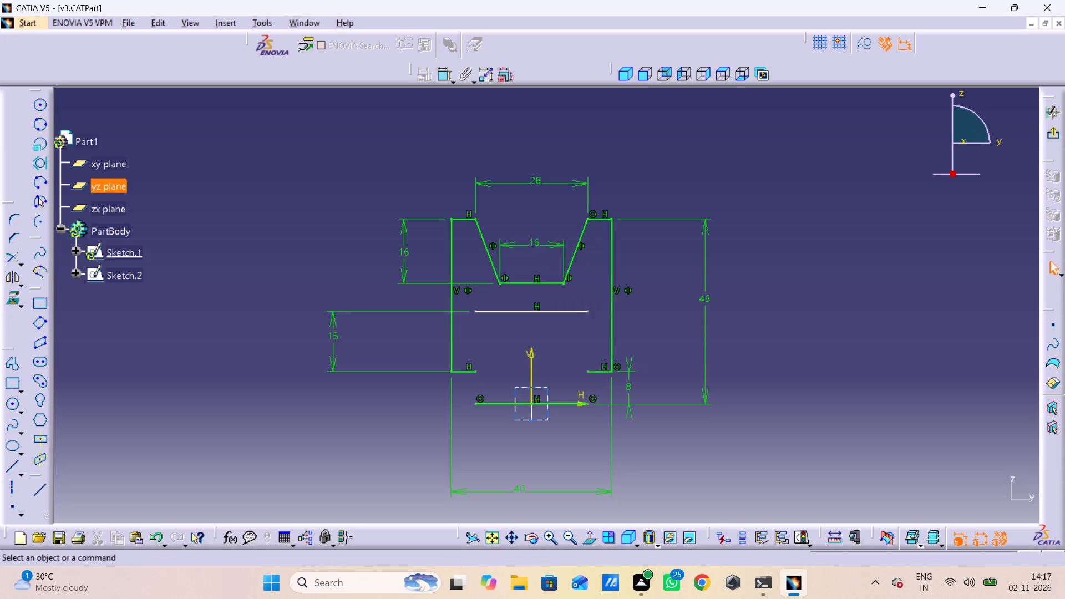
# Constrain the inner end of the block profile's lower right ledge as coincident with the bottom line.
pyautogui.click(589, 369)
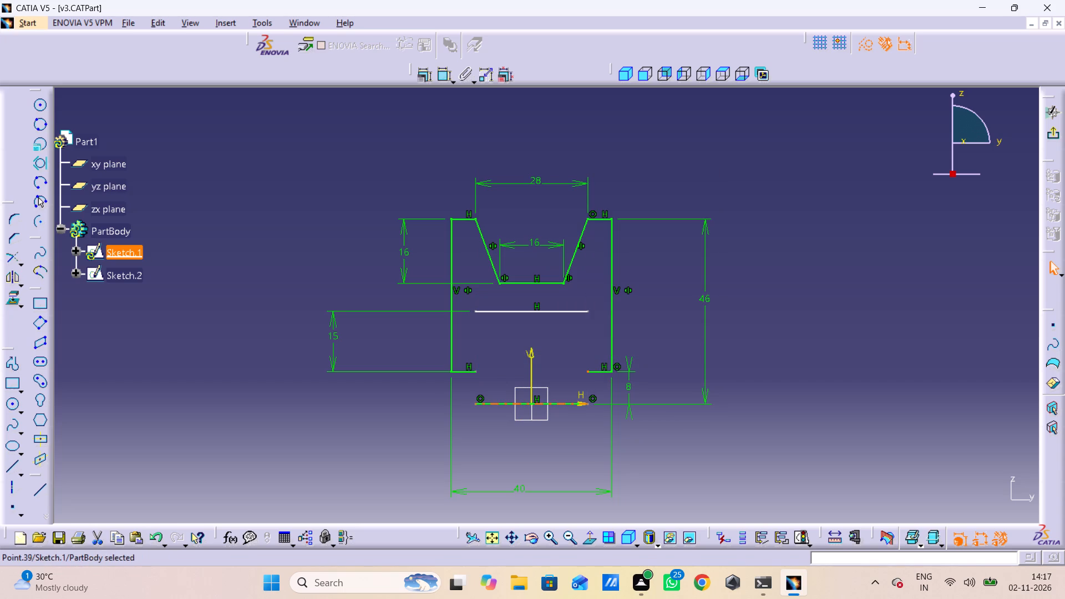
pyautogui.click(576, 404)
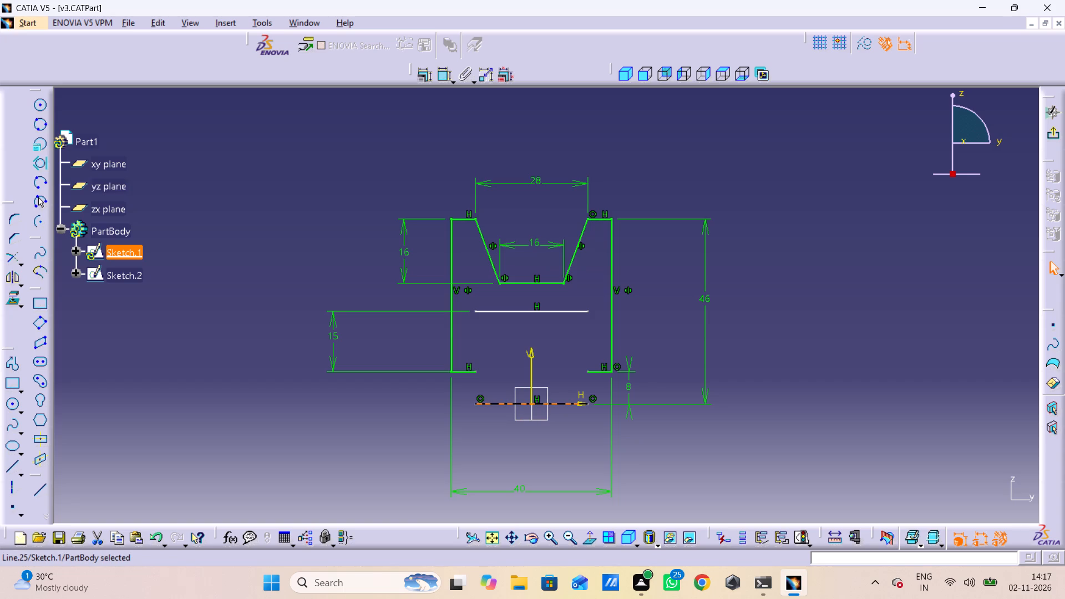
pyautogui.click(577, 420)
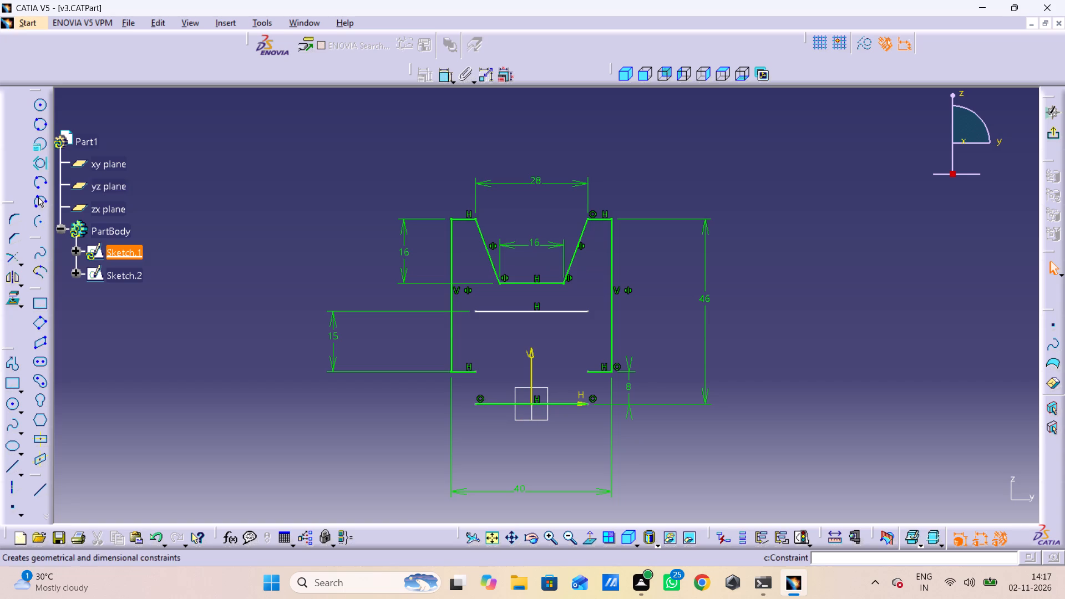
pyautogui.doubleClick(443, 78)
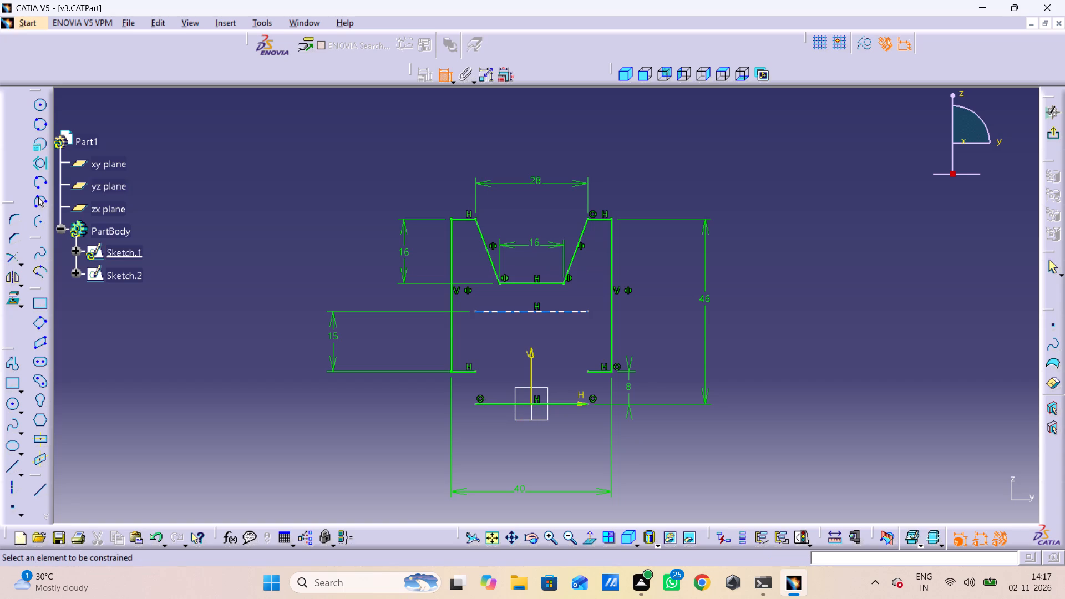
pyautogui.click(585, 400)
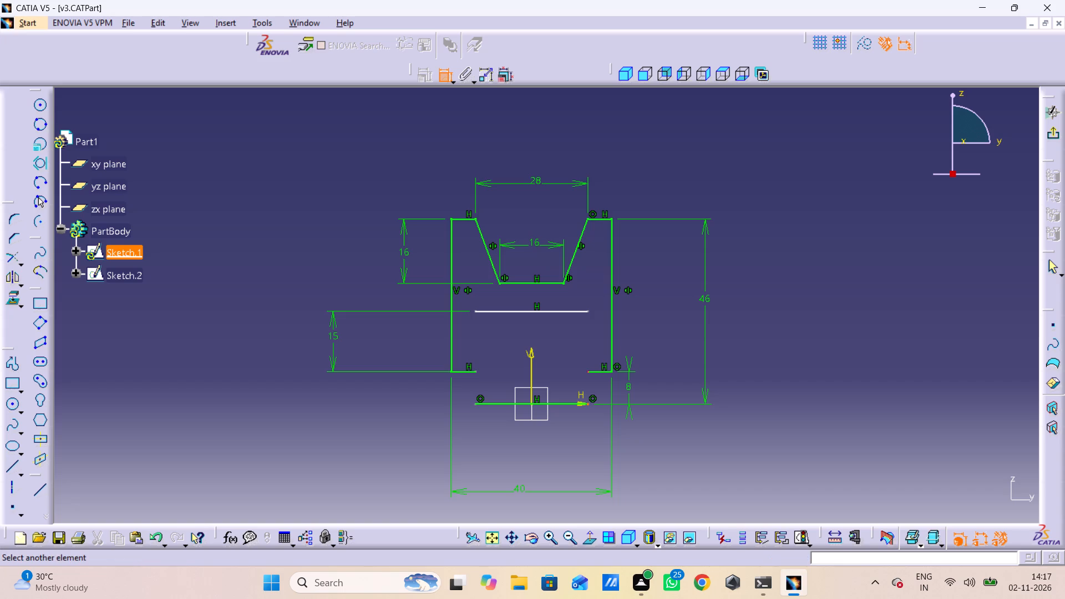
pyautogui.click(585, 370)
pyautogui.rightClick(550, 362)
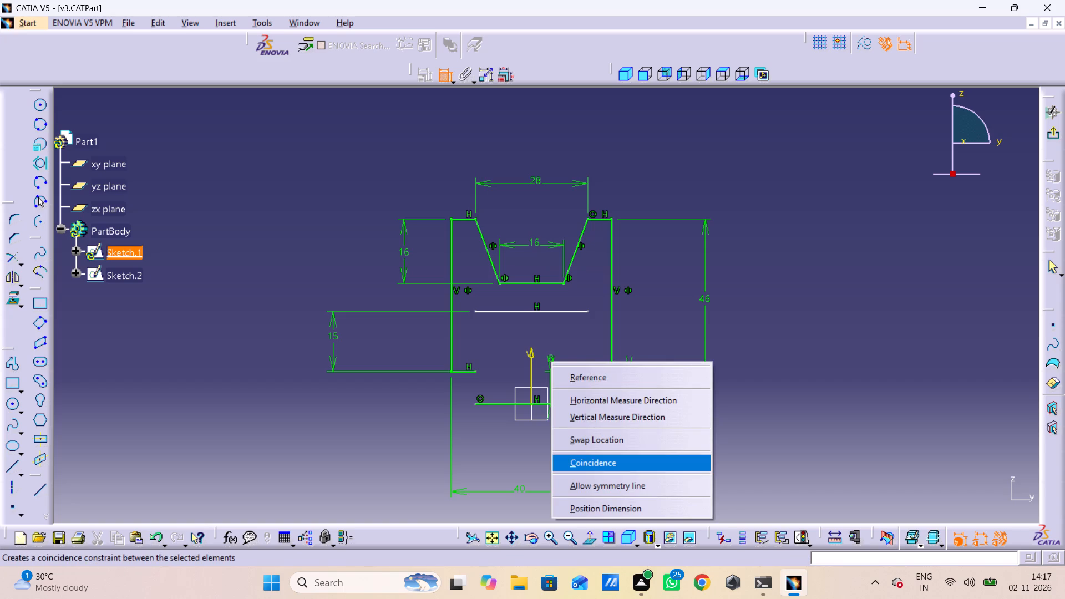
pyautogui.click(620, 458)
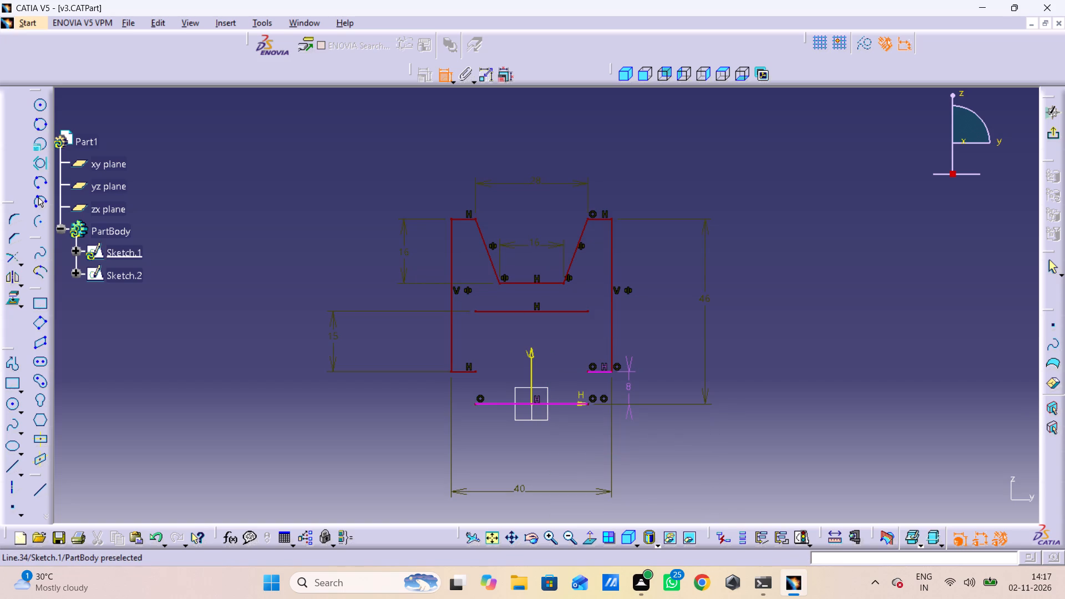
# Delete the 8 mm dimension between the lower right ledge and the bottom line.
pyautogui.rightClick(627, 387)
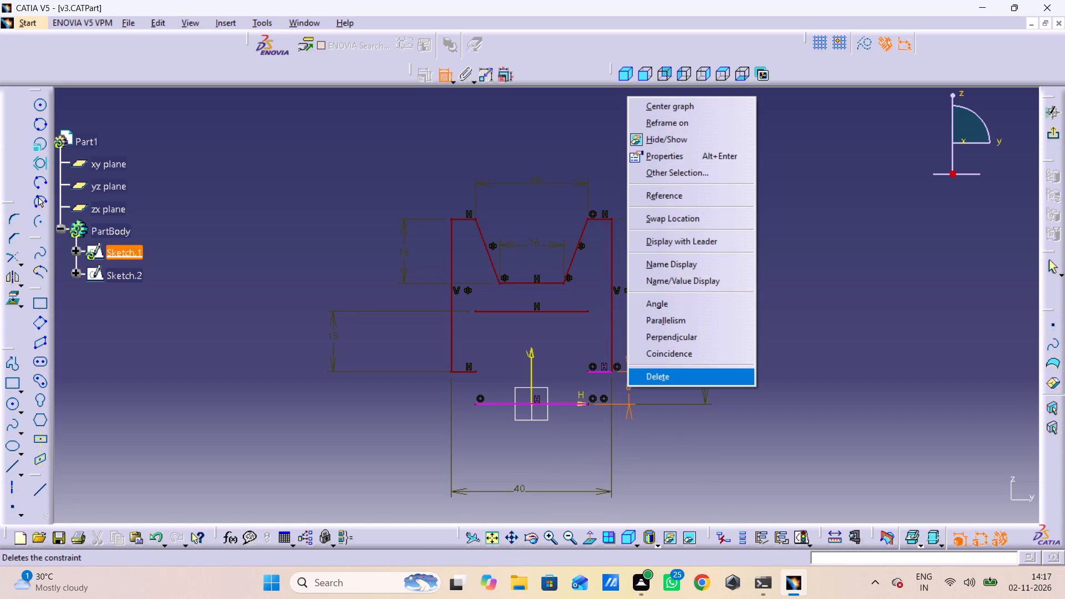
pyautogui.click(654, 378)
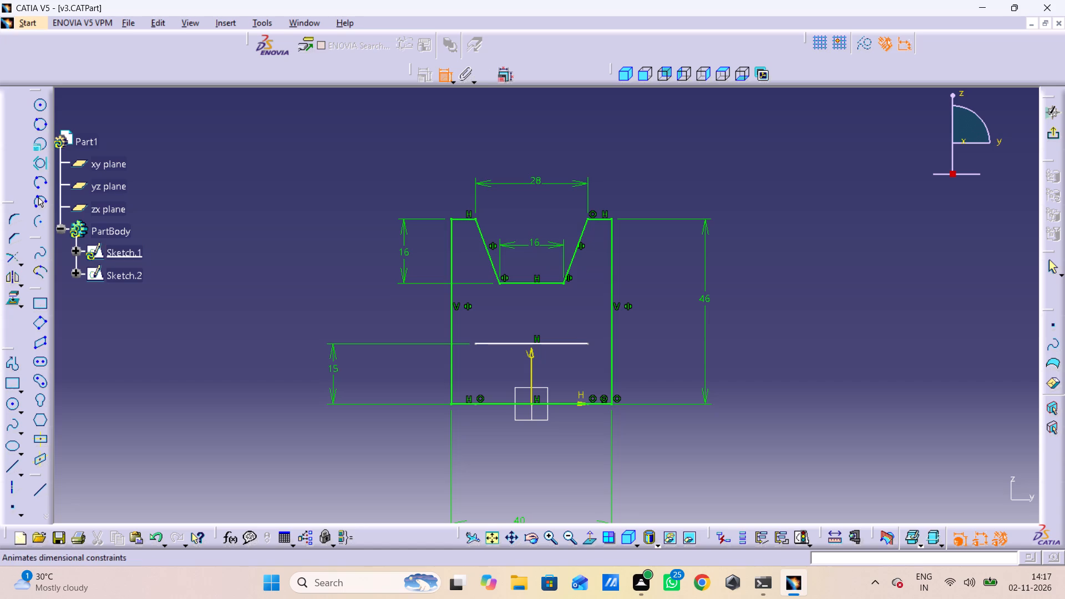
# Dimension the length of the loose horizontal line above the block's base and set it to 24 mm.
pyautogui.click(548, 340)
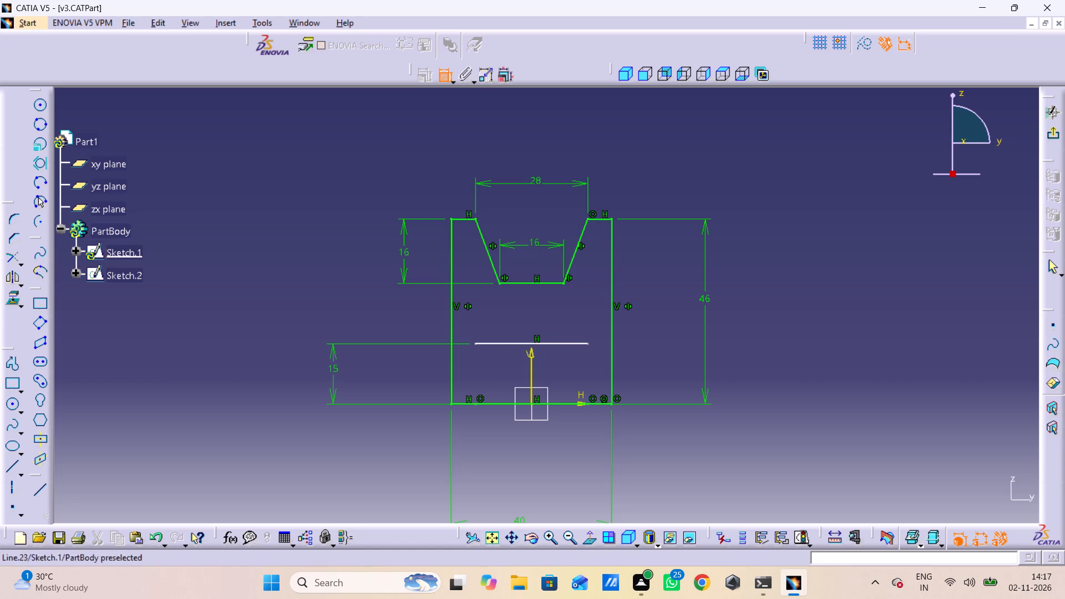
pyautogui.click(558, 342)
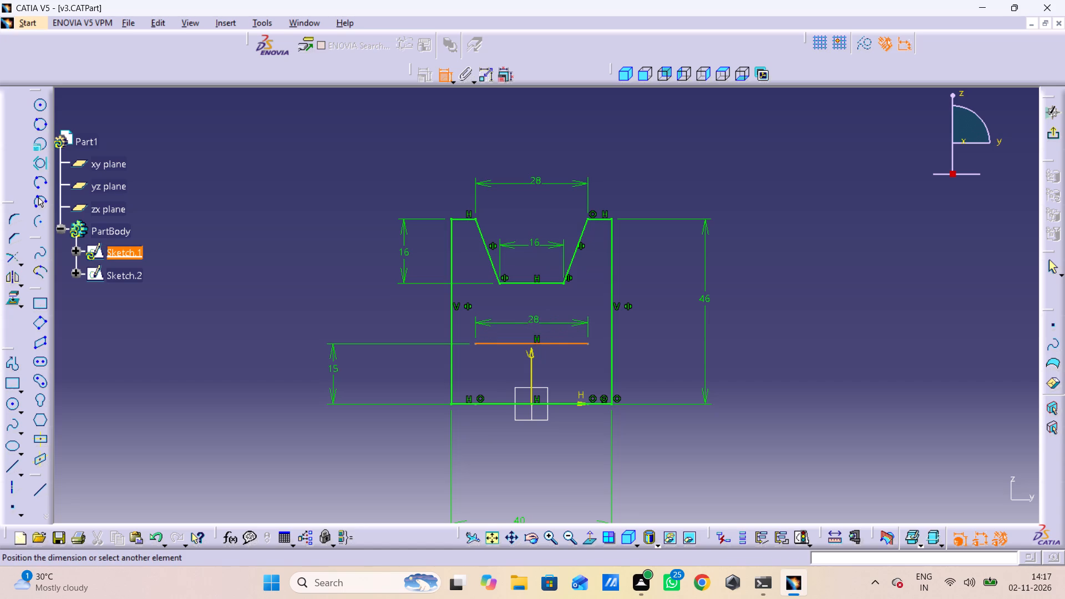
pyautogui.click(524, 322)
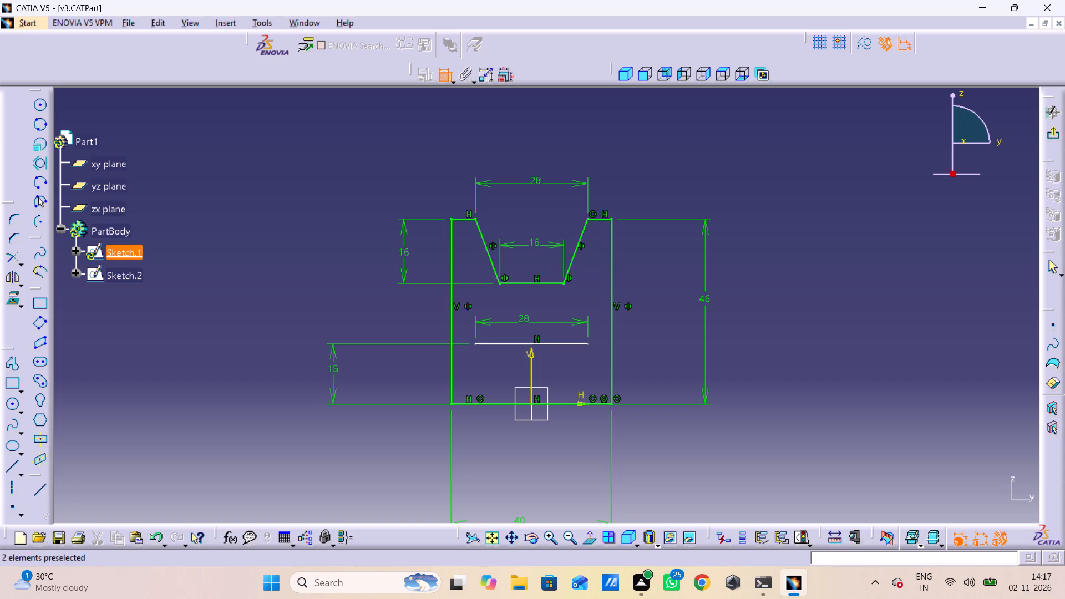
pyautogui.doubleClick(522, 318)
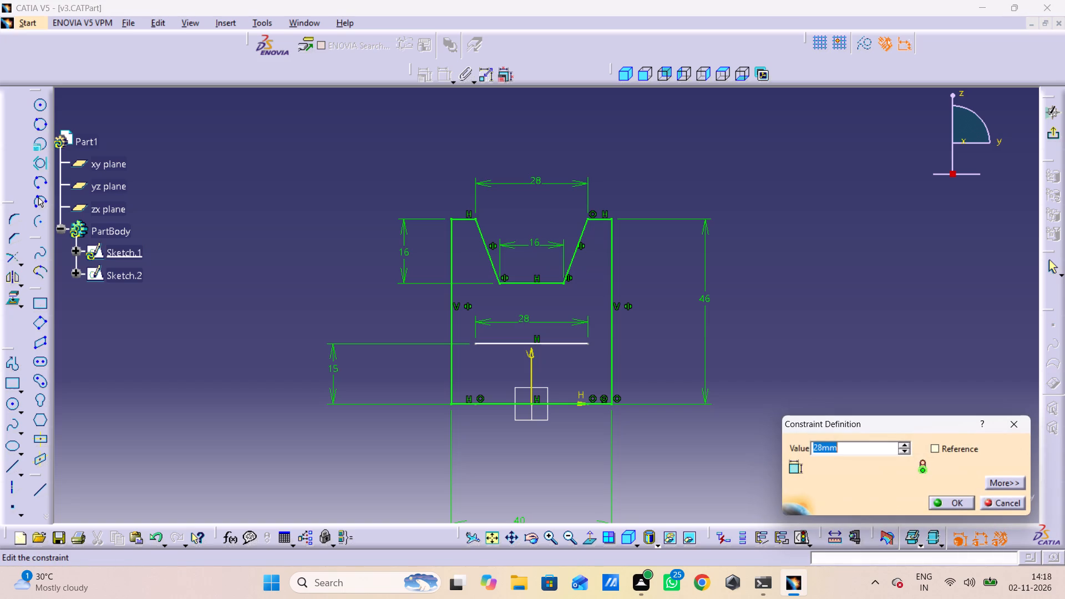
pyautogui.write('24')
pyautogui.press('Return')
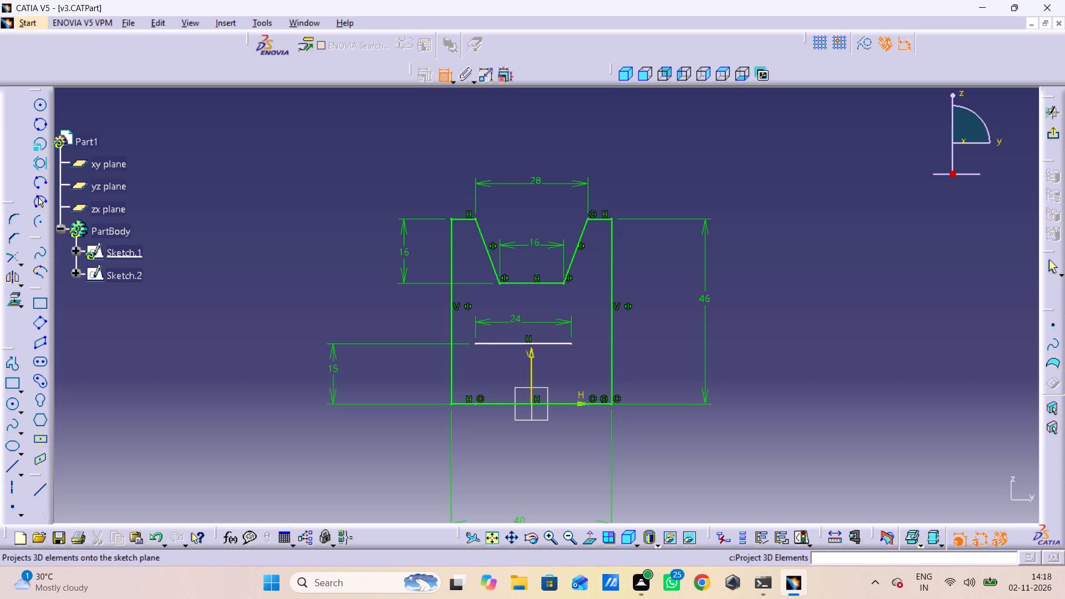
# Draw a vertical line about 15 mm long from the left end of the 24 mm line down to the base line.
pyautogui.doubleClick(16, 362)
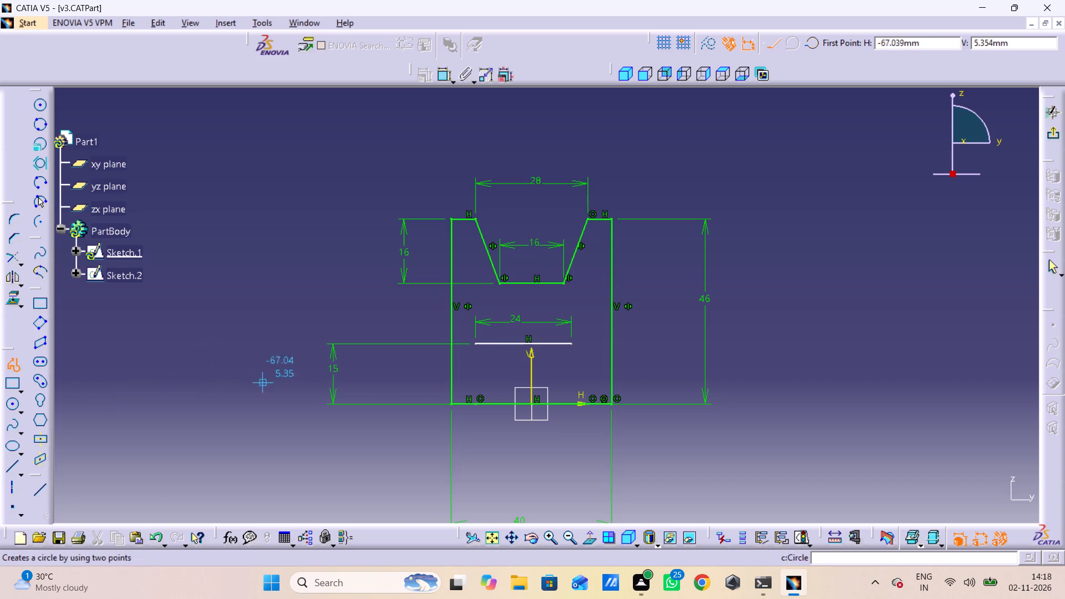
pyautogui.click(477, 343)
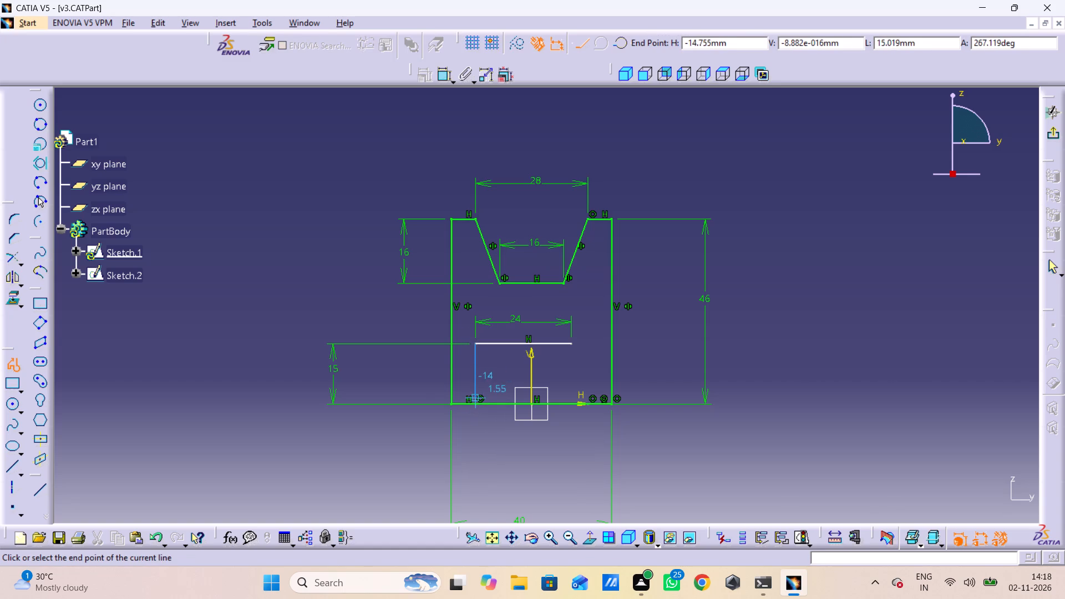
pyautogui.click(475, 403)
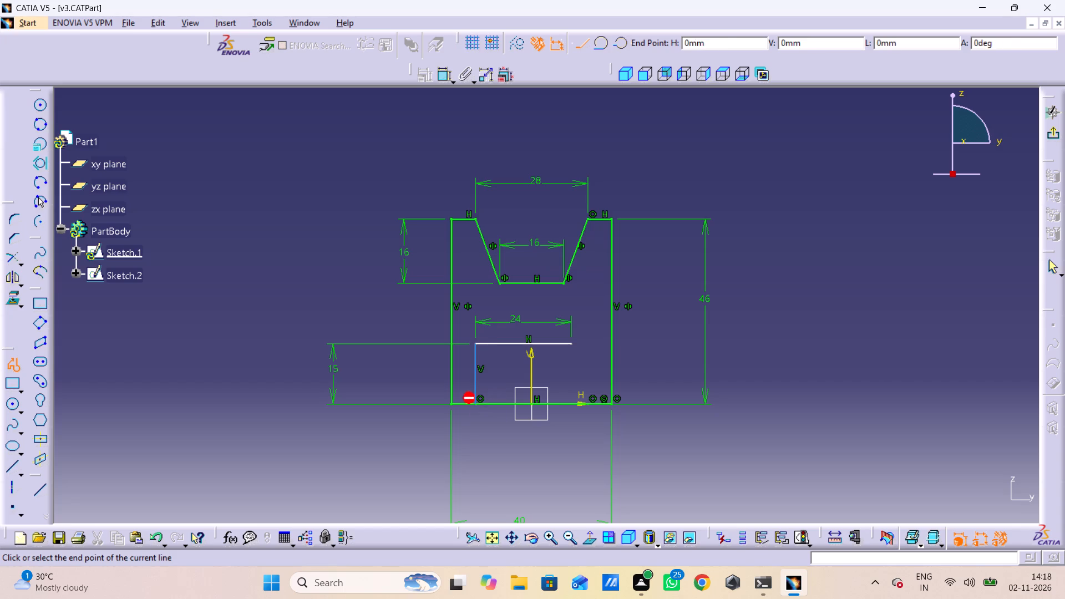
pyautogui.moveTo(470, 439); pyautogui.dragTo(473, 327, button='middle')
pyautogui.rightClick(470, 439)
pyautogui.moveTo(464, 434); pyautogui.dragTo(534, 197, button='middle')
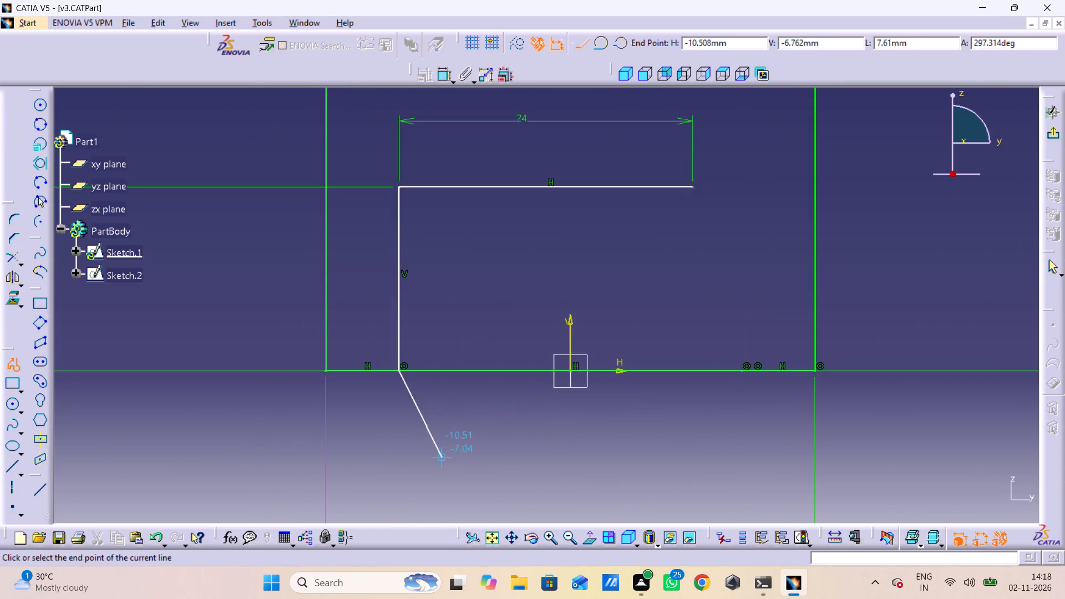
pyautogui.press('Escape')
pyautogui.press('Escape')
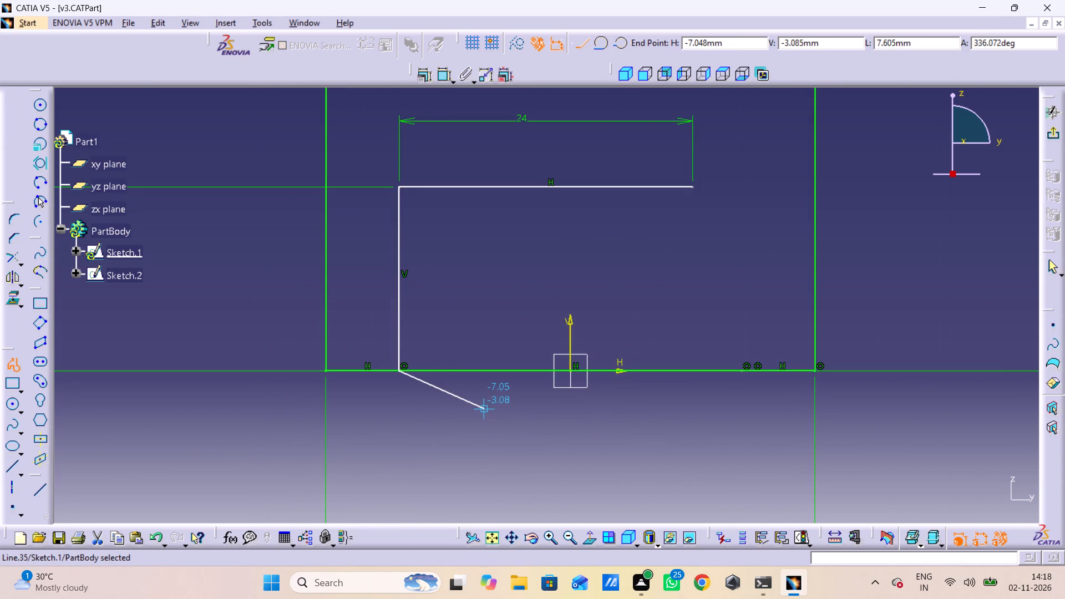
pyautogui.click(466, 321)
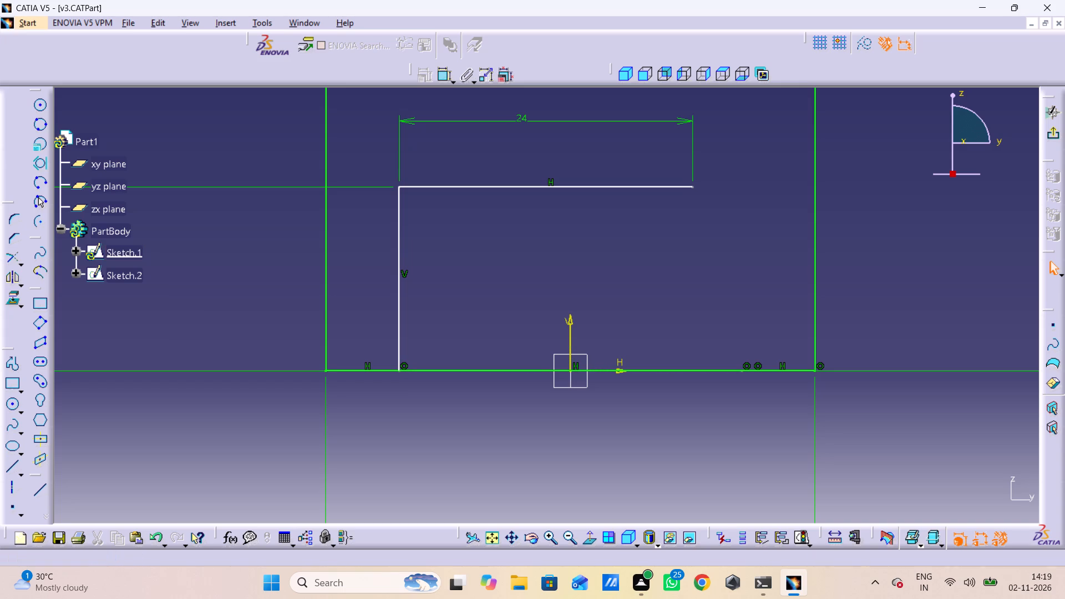
# Draw a vertical line about 15 mm long from the right end of the 24 mm line down to the base line.
pyautogui.click(15, 363)
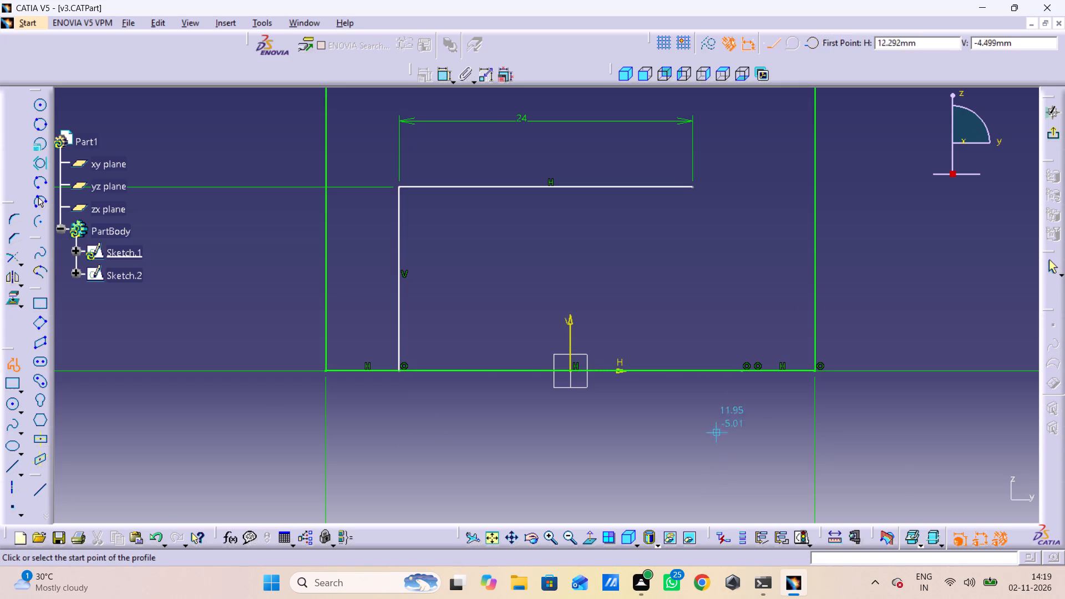
pyautogui.click(694, 188)
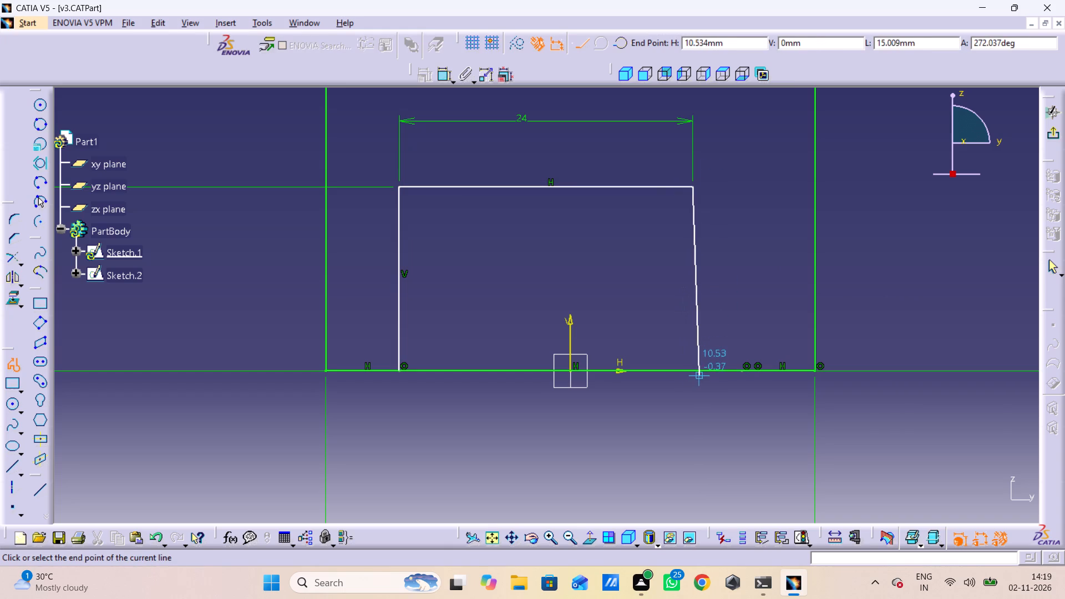
pyautogui.click(693, 373)
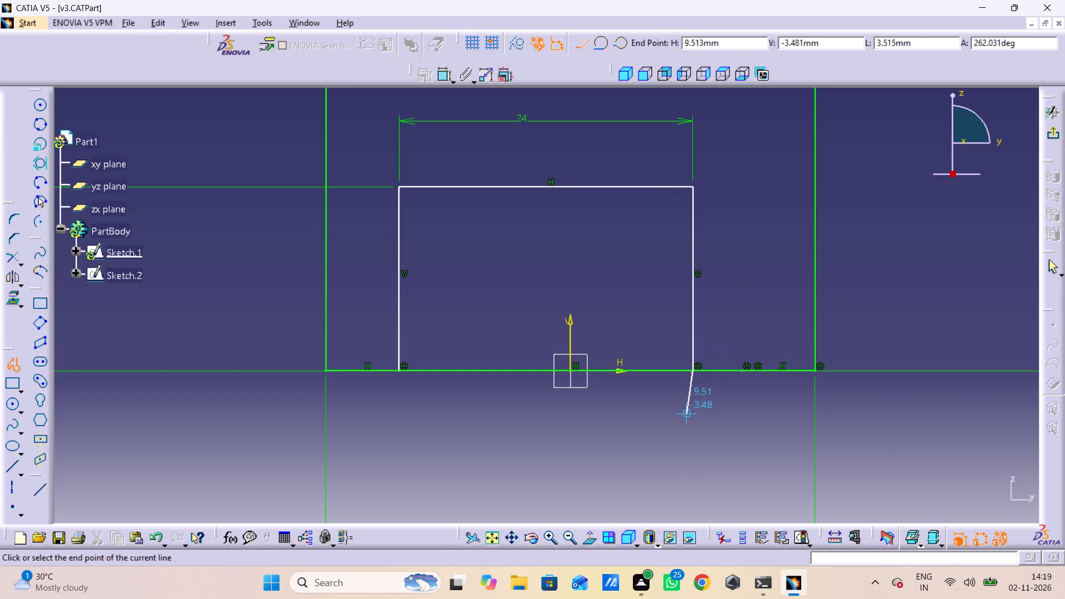
pyautogui.press('Escape')
pyautogui.click(783, 304)
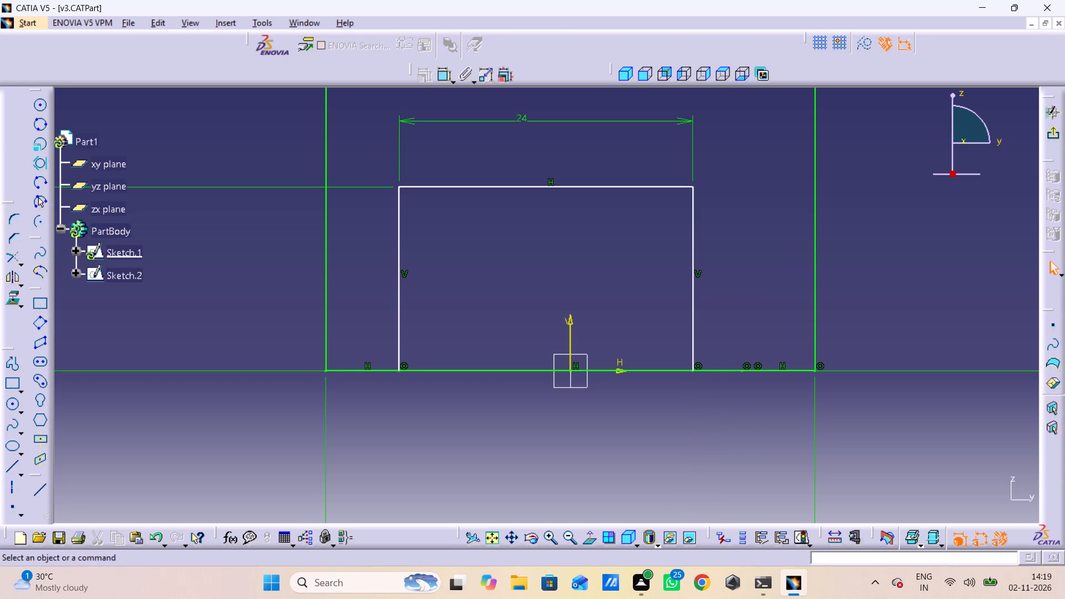
# Quick-trim the base line segment between the two new vertical lines to open the slot at the bottom.
pyautogui.click(22, 259)
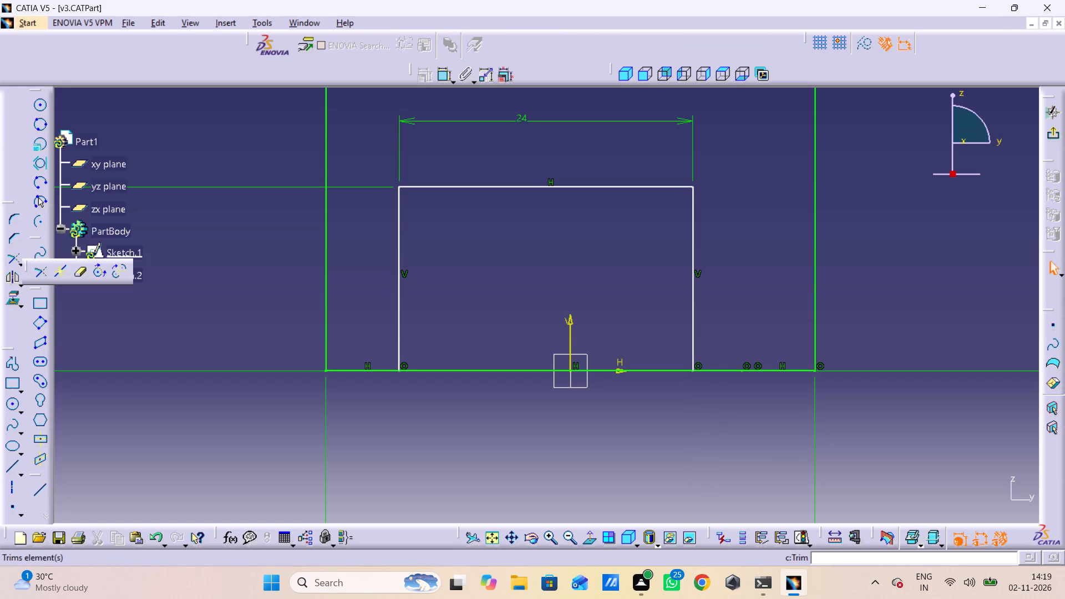
pyautogui.doubleClick(81, 273)
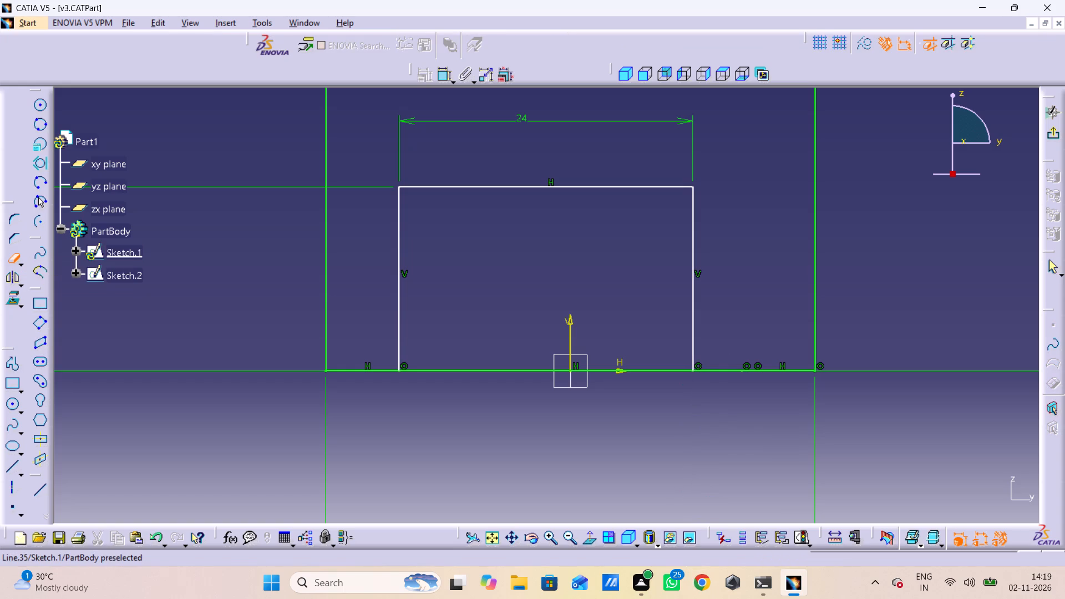
pyautogui.click(446, 370)
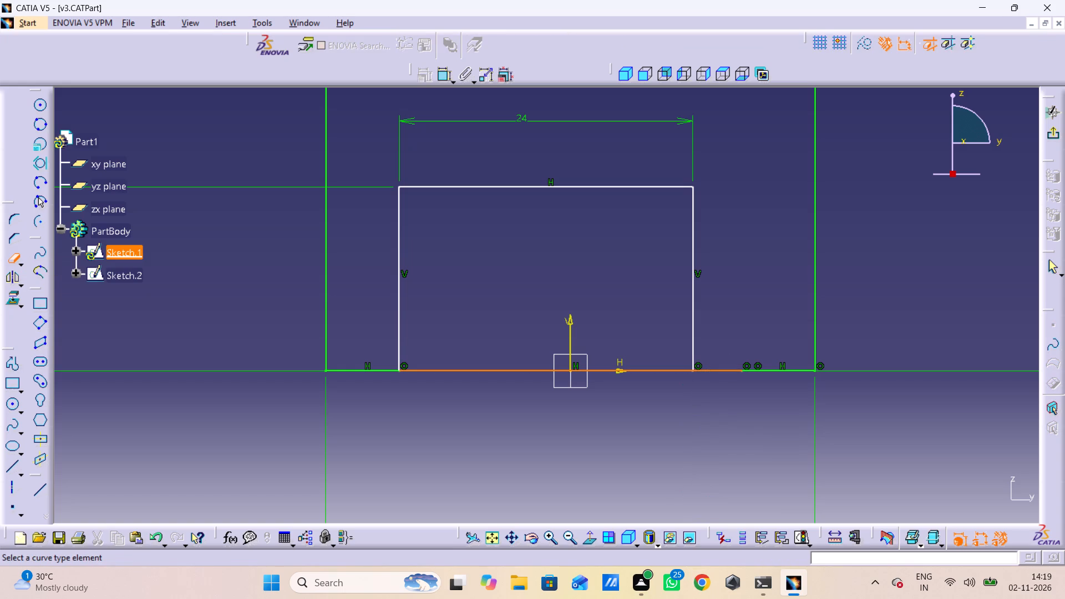
pyautogui.press('Escape')
# Delete the 15 mm height dimension between the slot's top edge and the base line.
pyautogui.moveTo(300, 207); pyautogui.dragTo(329, 257, button='middle')
pyautogui.rightClick(300, 207)
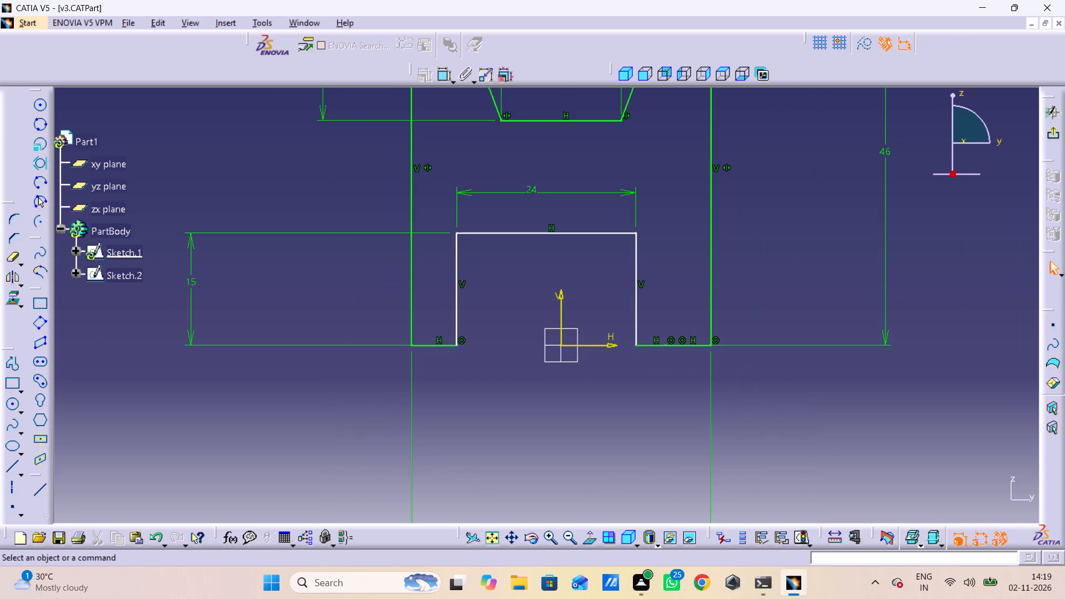
pyautogui.click(322, 232)
pyautogui.rightClick(325, 257)
pyautogui.rightClick(340, 228)
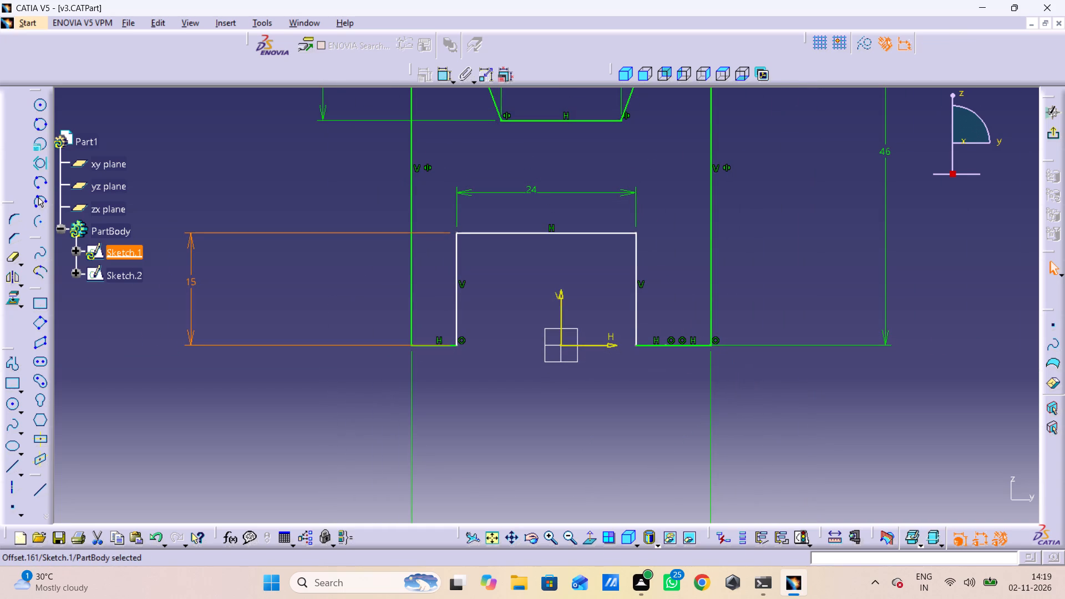
pyautogui.rightClick(342, 233)
pyautogui.click(428, 419)
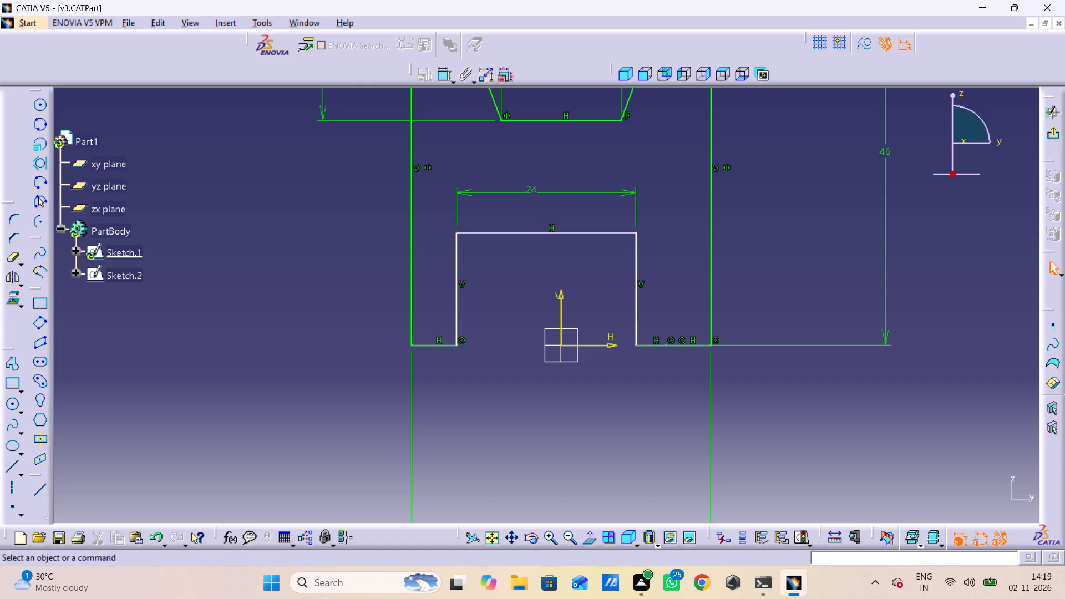
# Constrain the two vertical sides of the 24 mm bottom slot symmetric about the vertical axis.
pyautogui.doubleClick(442, 73)
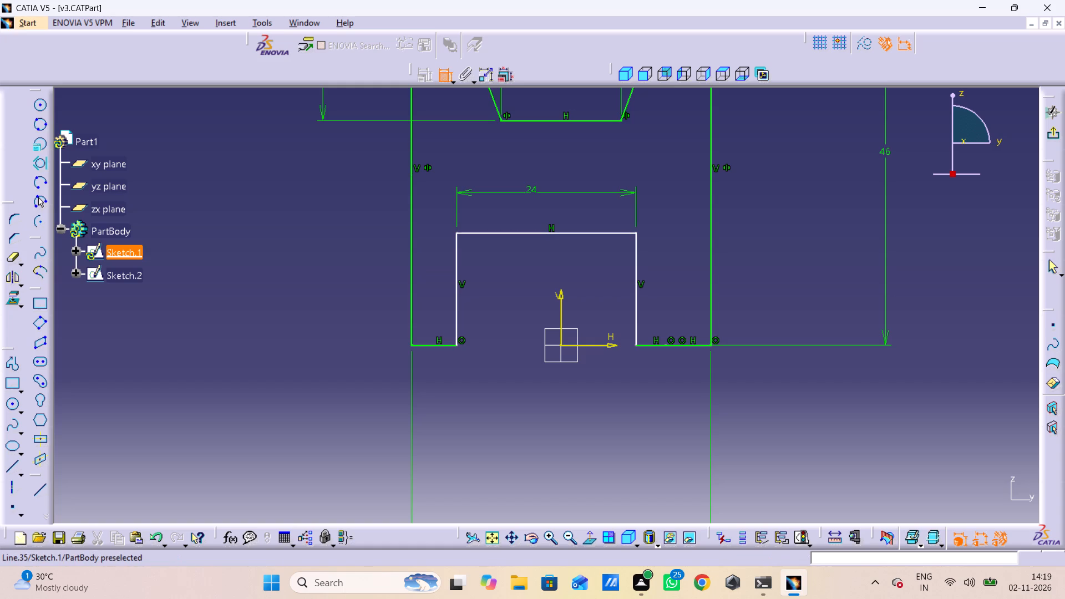
pyautogui.click(460, 281)
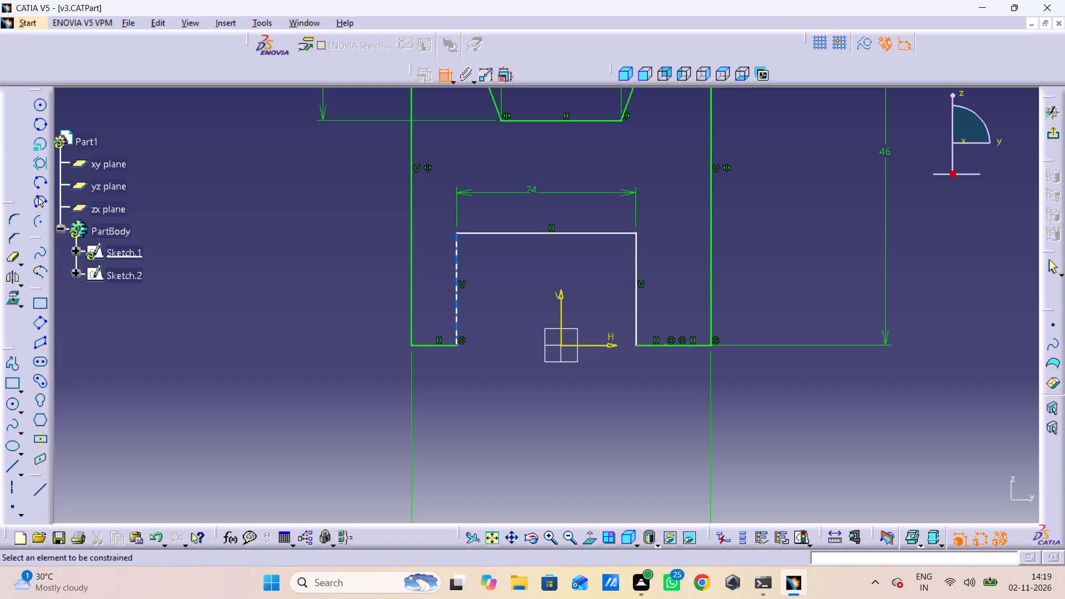
pyautogui.click(458, 284)
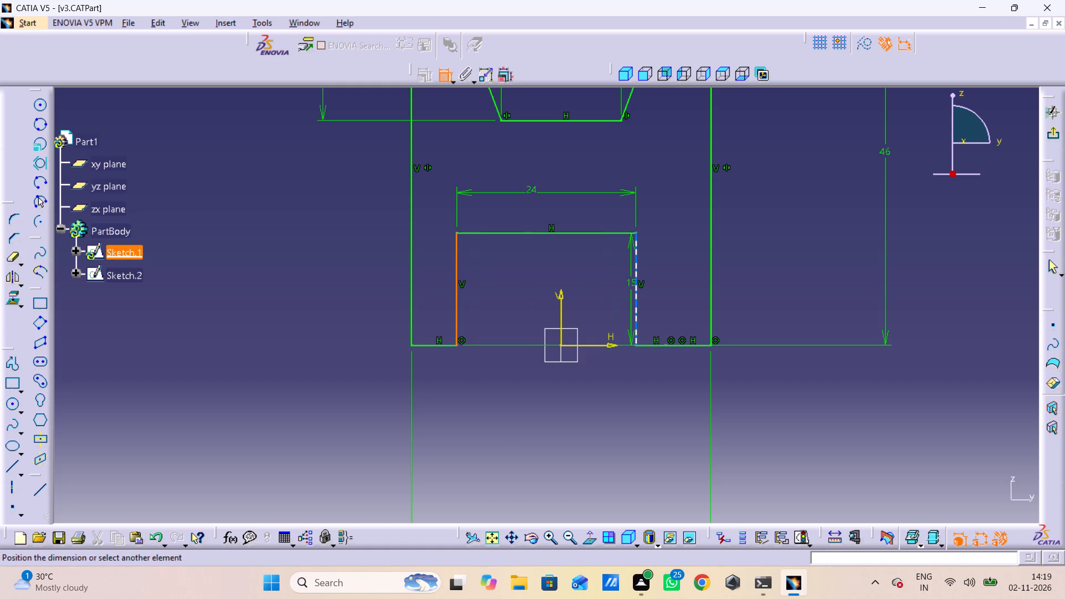
pyautogui.click(633, 282)
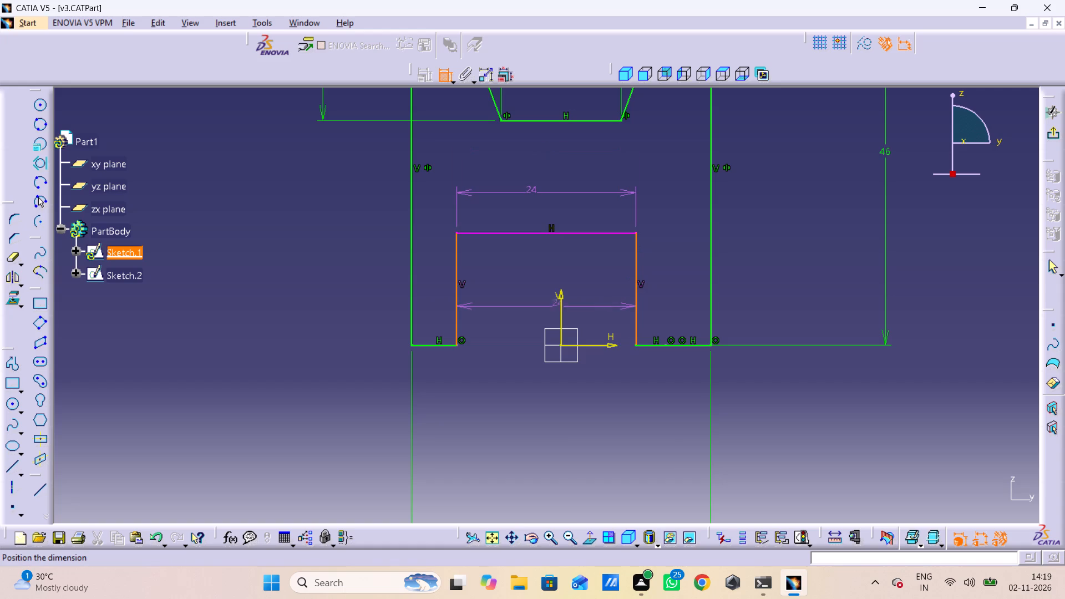
pyautogui.rightClick(541, 307)
pyautogui.click(608, 436)
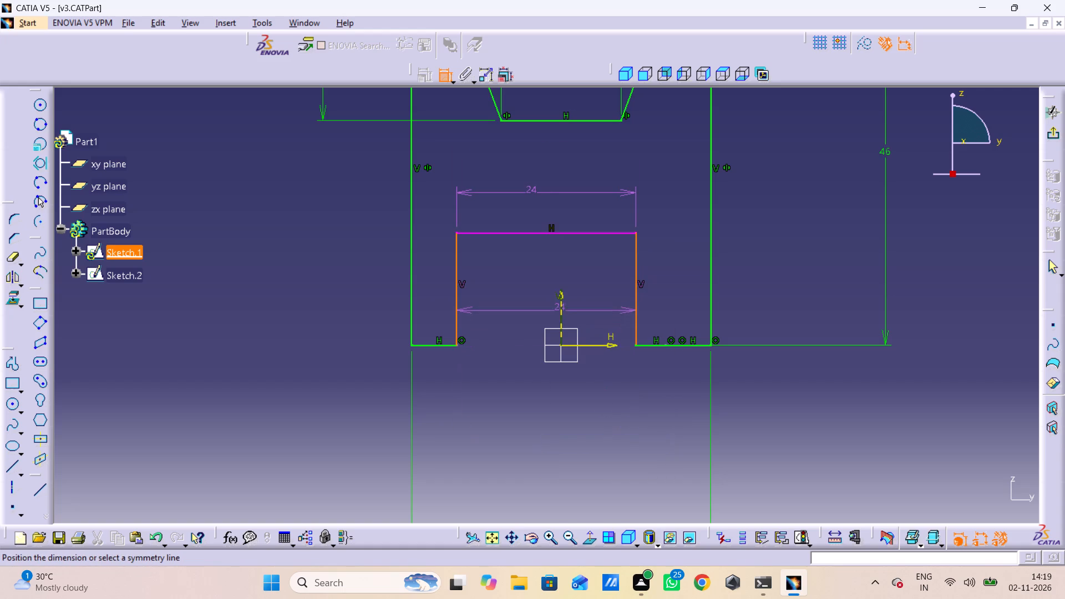
pyautogui.moveTo(559, 308); pyautogui.dragTo(563, 313)
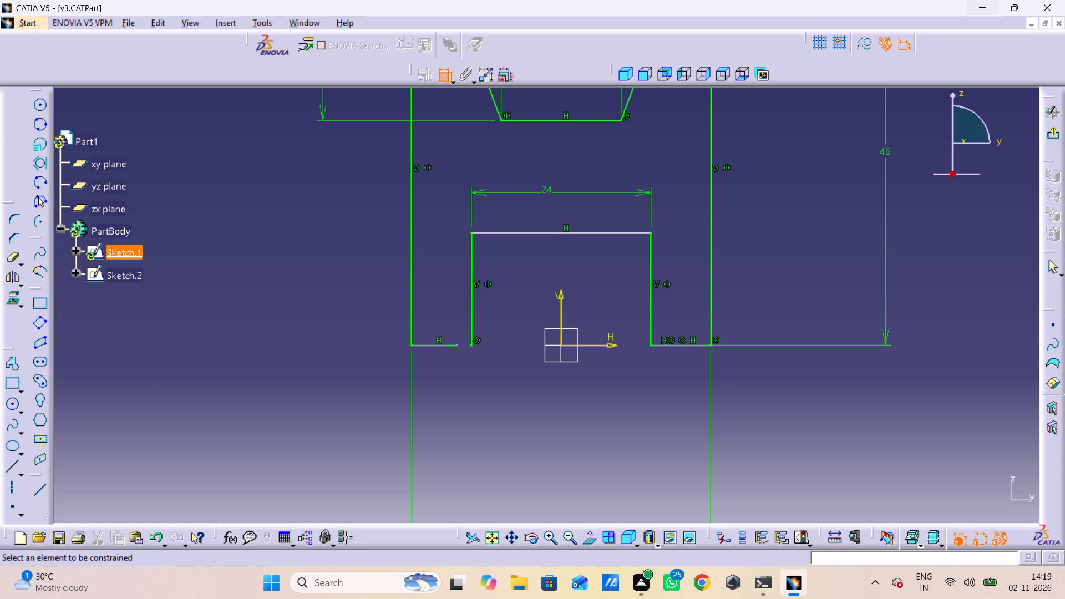
# Dimension the slot's depth at 15 mm between its top edge and the base line segment on its left.
pyautogui.moveTo(245, 251); pyautogui.dragTo(262, 292, button='middle')
pyautogui.rightClick(245, 251)
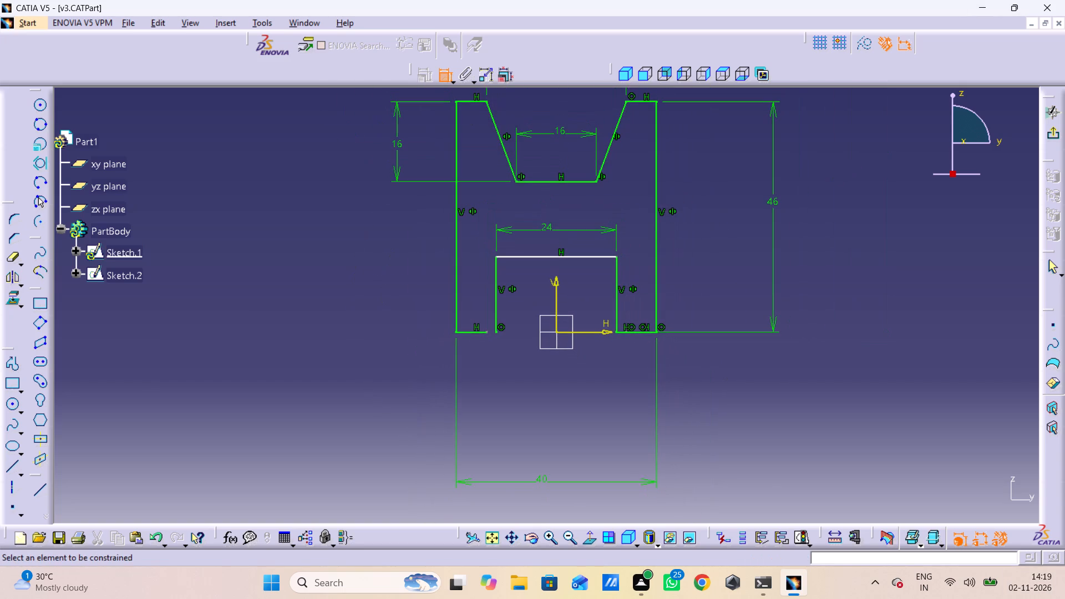
pyautogui.click(559, 256)
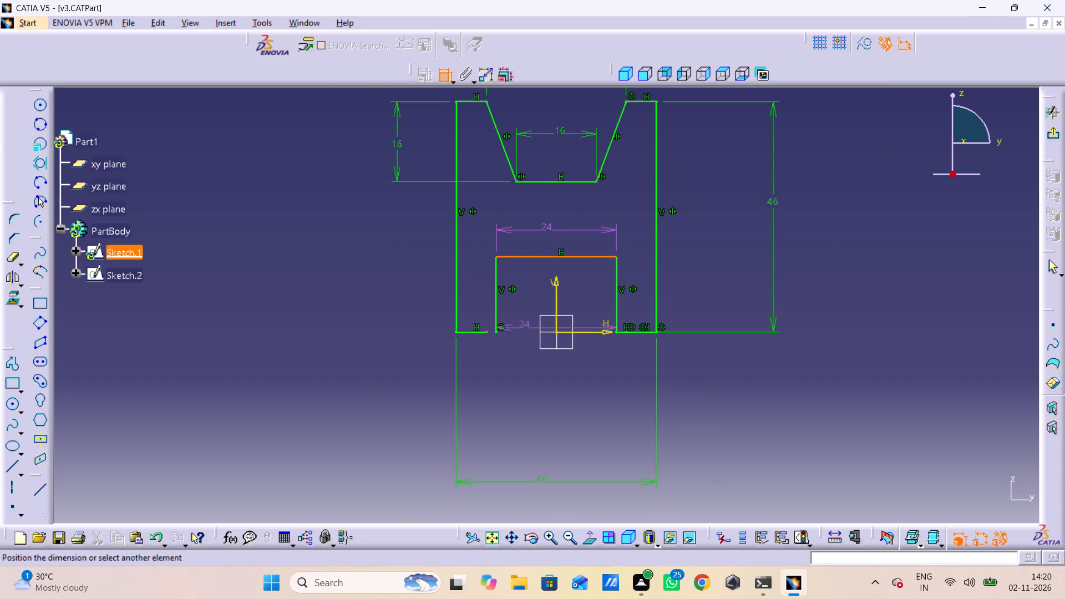
pyautogui.click(473, 332)
pyautogui.click(398, 302)
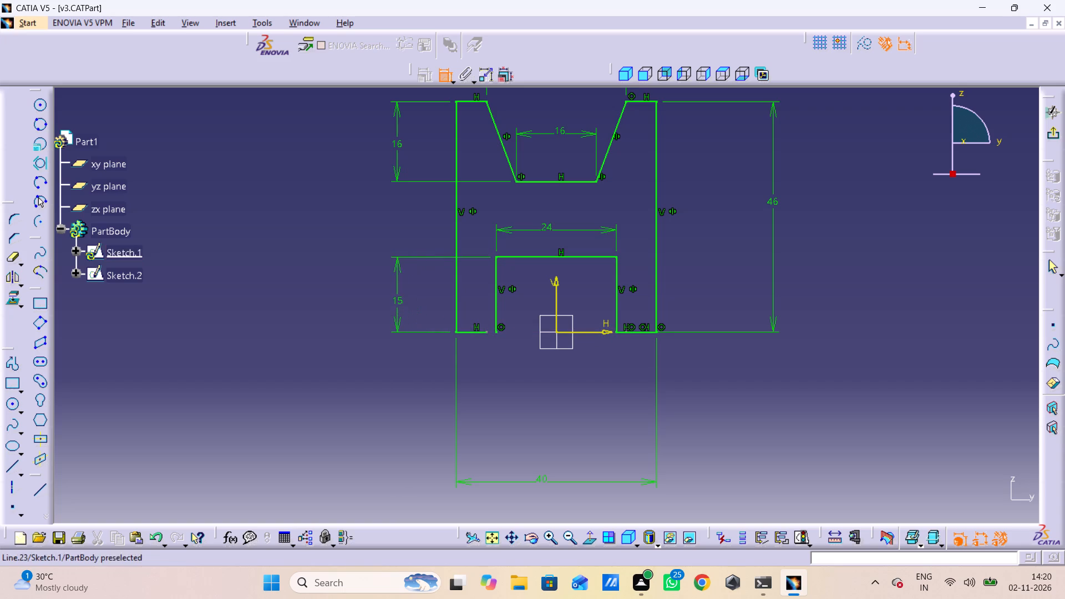
# Make the open end of the left base segment coincident with the lower end of the slot's left side.
pyautogui.click(487, 333)
pyautogui.click(495, 333)
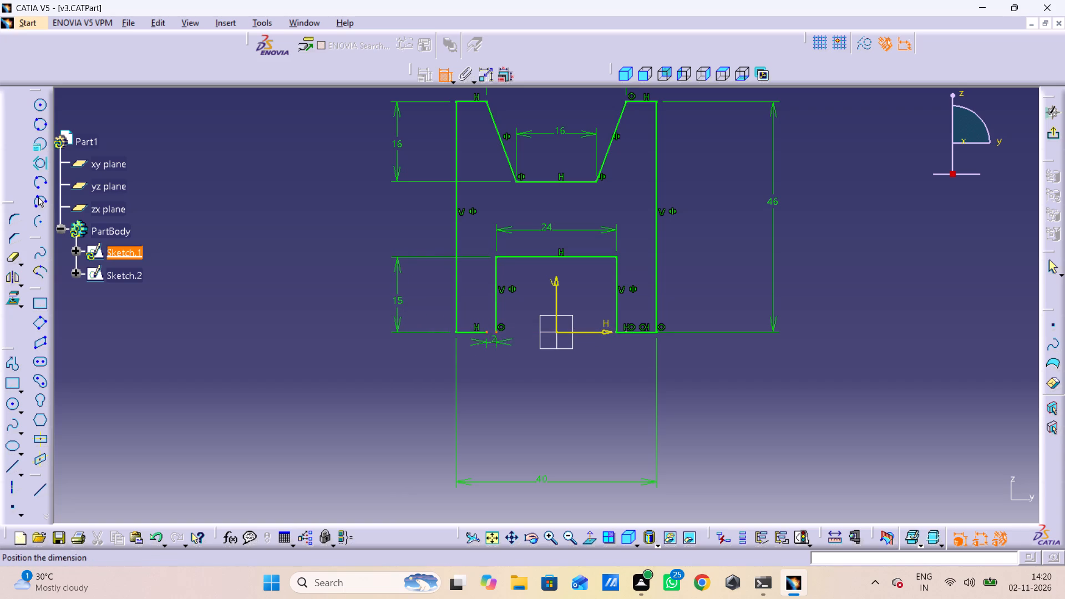
pyautogui.rightClick(491, 354)
pyautogui.click(556, 455)
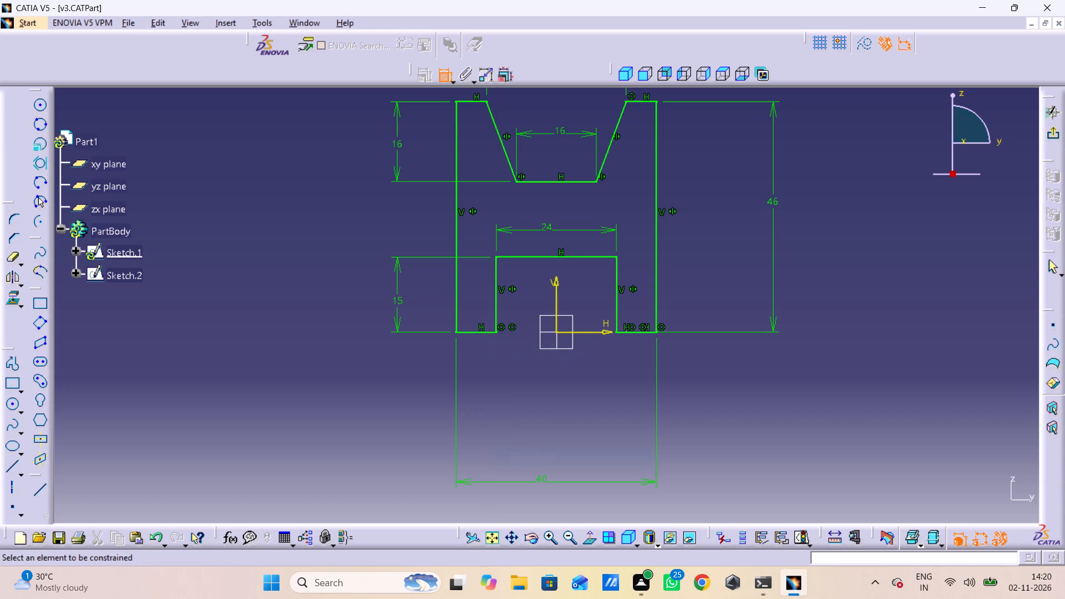
# Examine the block profile's lower corners up close, and view the whole sketch square-on.
pyautogui.moveTo(628, 332); pyautogui.dragTo(646, 155, button='middle')
pyautogui.moveTo(630, 332); pyautogui.dragTo(632, 320, button='right')
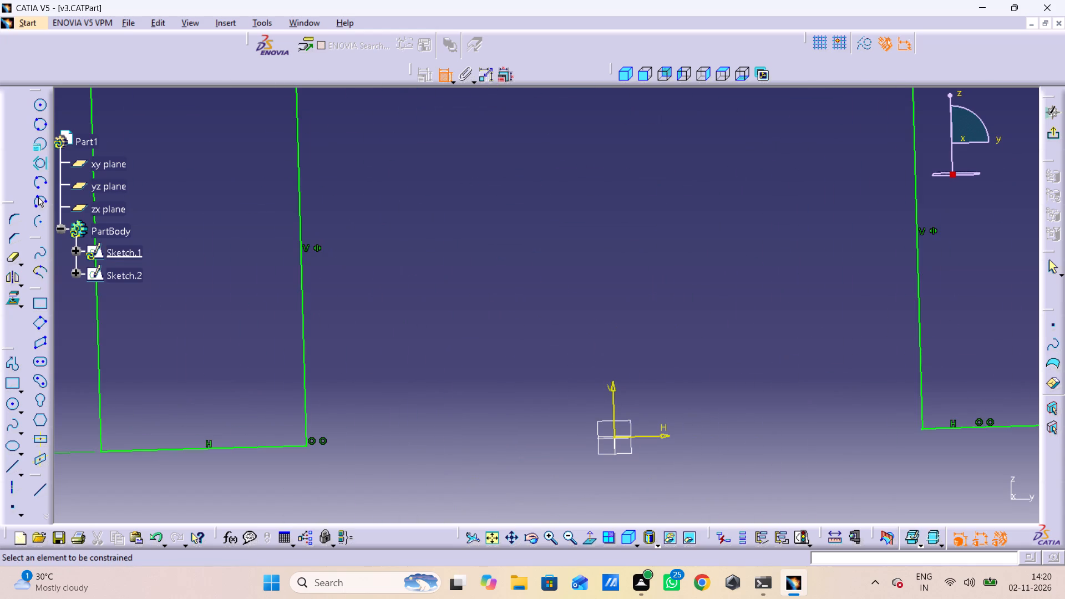
pyautogui.moveTo(837, 390); pyautogui.dragTo(585, 261, button='middle')
pyautogui.rightClick(625, 367)
pyautogui.moveTo(789, 485); pyautogui.dragTo(526, 299, button='middle')
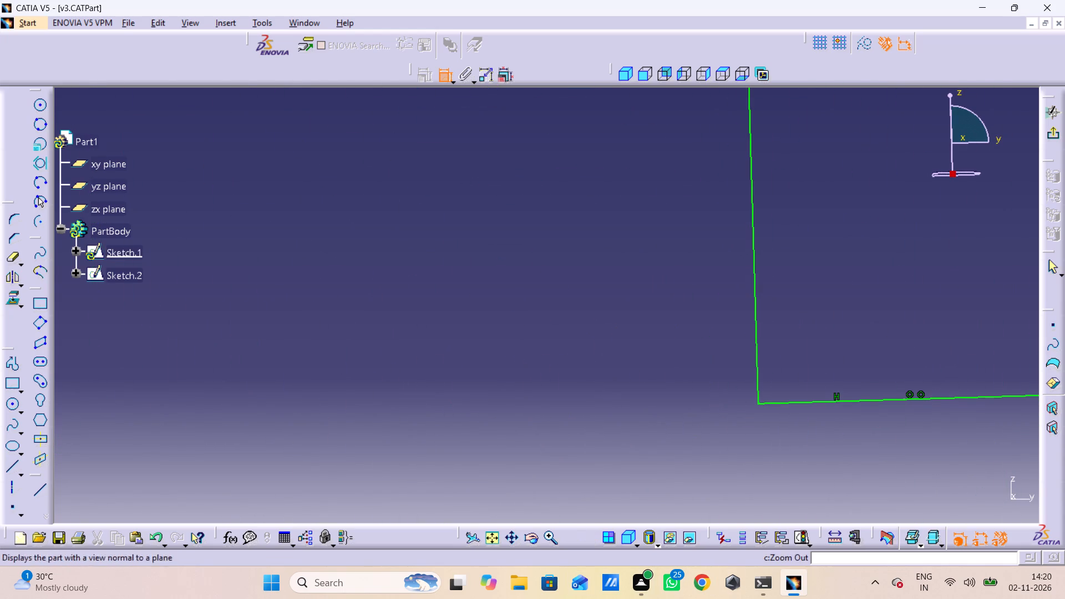
pyautogui.click(594, 537)
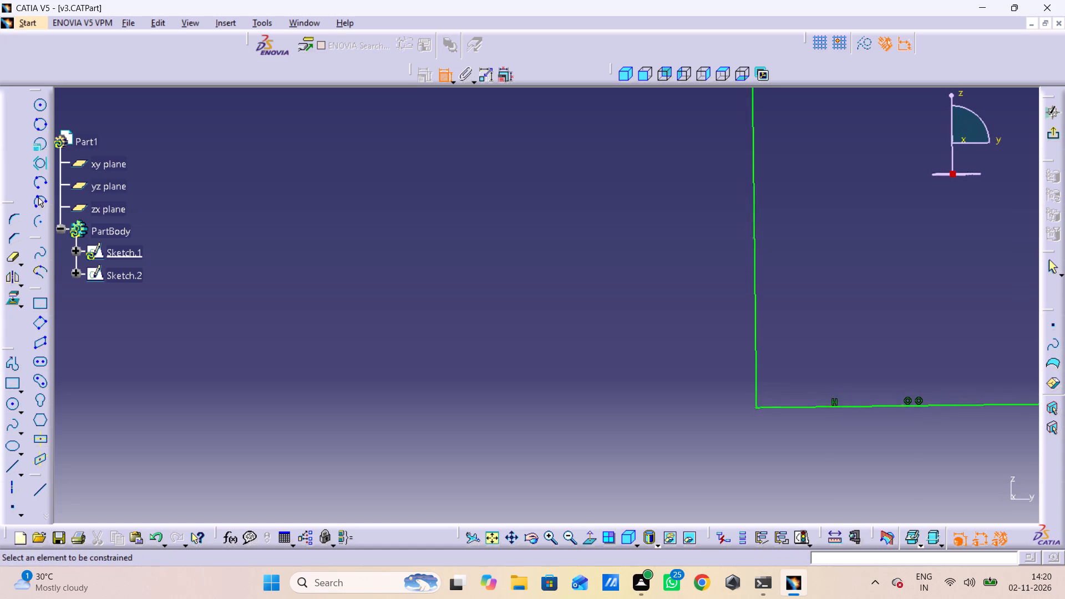
pyautogui.moveTo(623, 373); pyautogui.dragTo(659, 525, button='middle')
pyautogui.rightClick(623, 373)
pyautogui.moveTo(637, 463); pyautogui.dragTo(665, 570, button='middle')
pyautogui.rightClick(637, 463)
pyautogui.moveTo(636, 501); pyautogui.dragTo(646, 531, button='middle')
pyautogui.rightClick(636, 501)
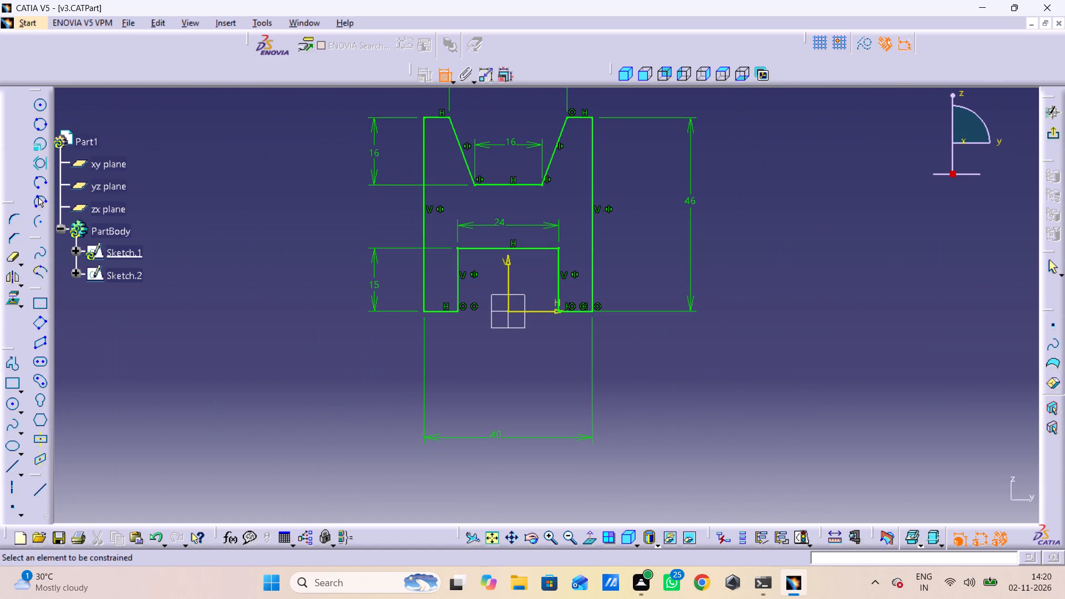
pyautogui.moveTo(703, 432); pyautogui.dragTo(705, 453, button='middle')
pyautogui.moveTo(703, 432); pyautogui.dragTo(705, 453, button='right')
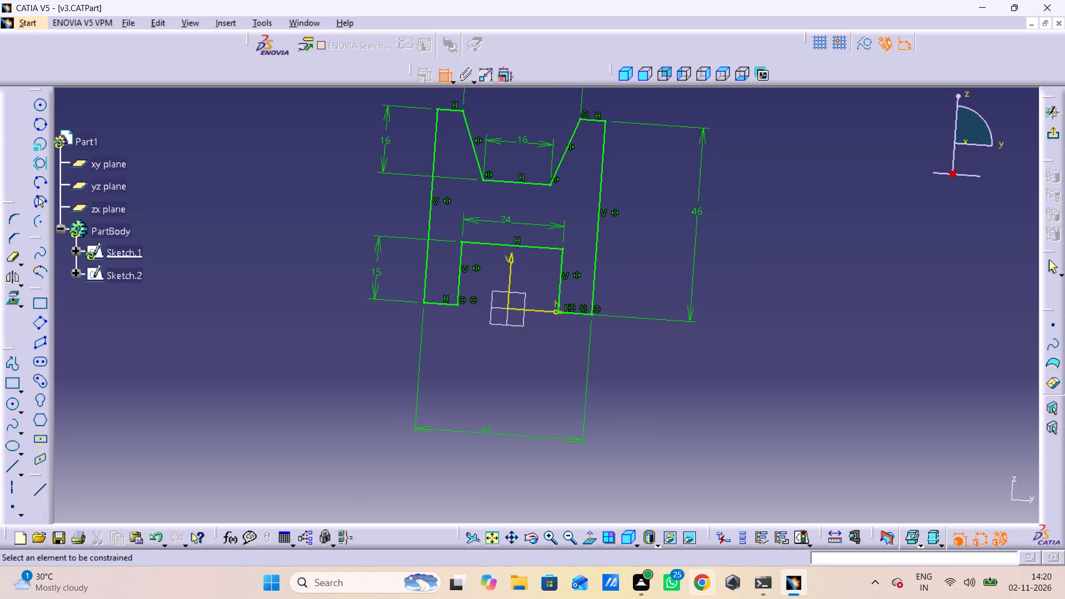
pyautogui.click(594, 536)
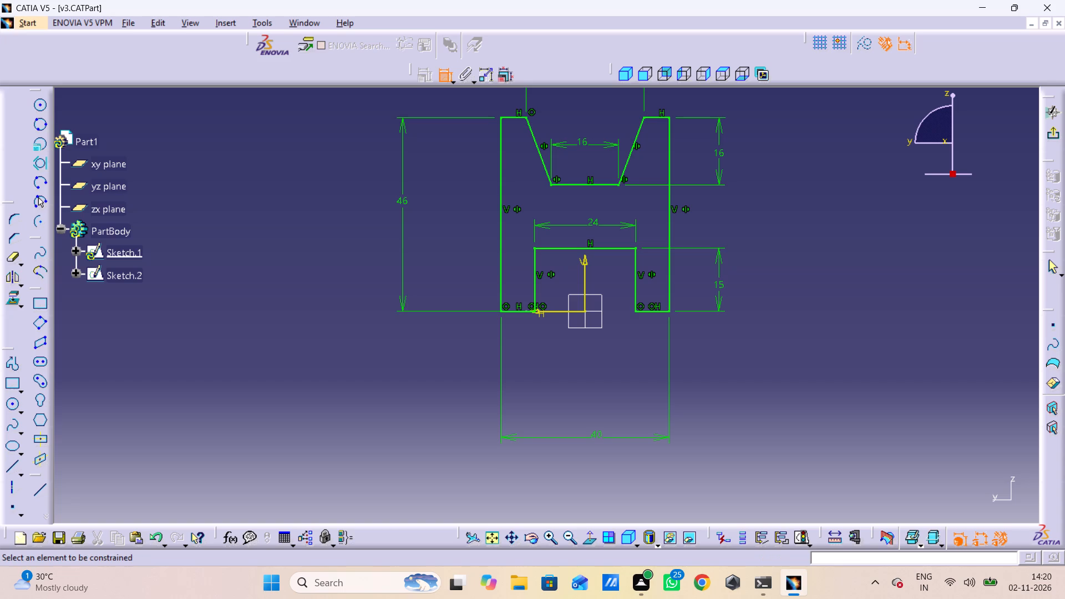
pyautogui.moveTo(773, 399); pyautogui.dragTo(778, 418, button='middle')
pyautogui.rightClick(773, 399)
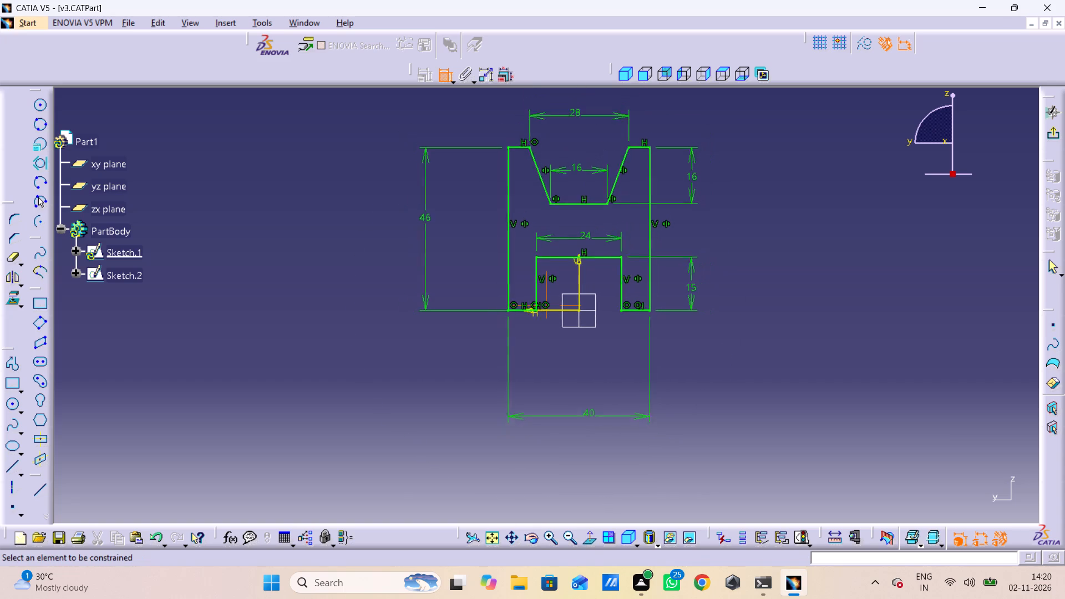
pyautogui.moveTo(778, 418); pyautogui.dragTo(779, 420, button='middle')
pyautogui.click(589, 540)
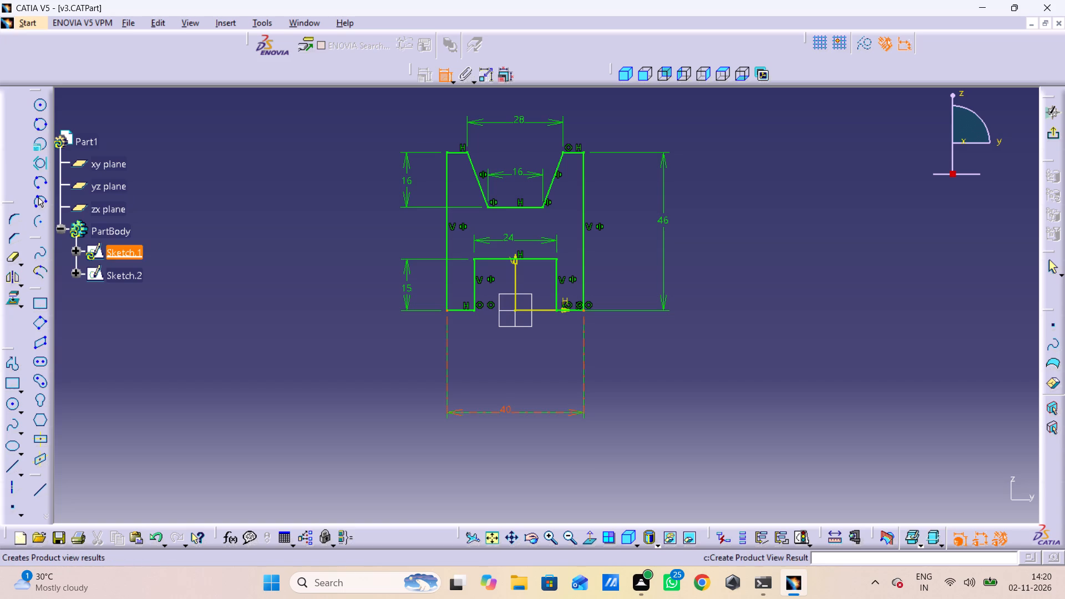
# Exit the yz plane sketch and return to the 3D part.
pyautogui.click(1057, 135)
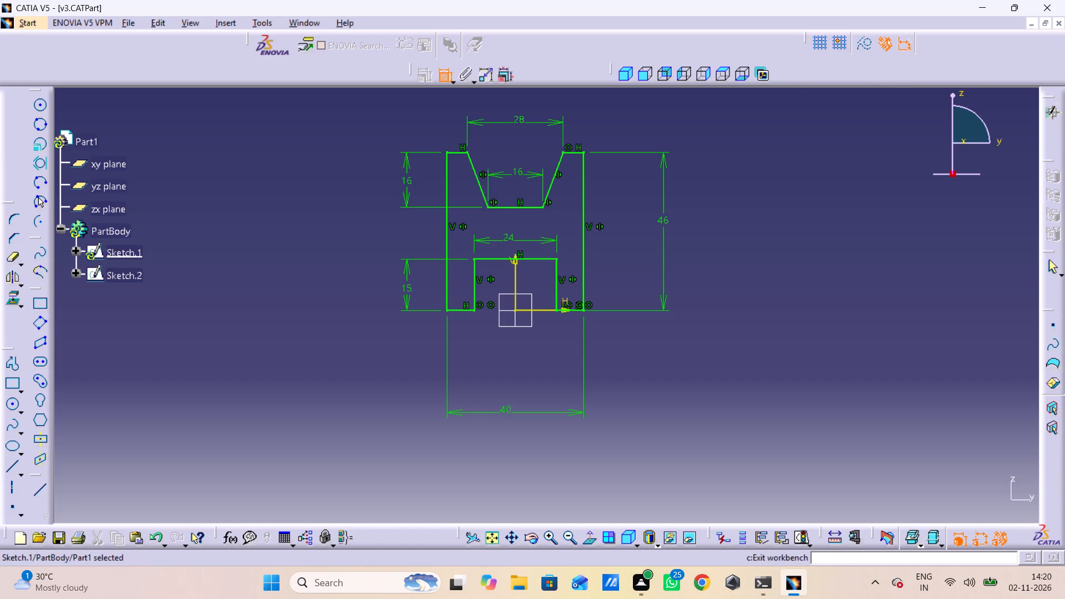
# Open Sketch.2 on the zx plane and delete its rectangle and four-sided profile with their dimensions.
pyautogui.doubleClick(115, 273)
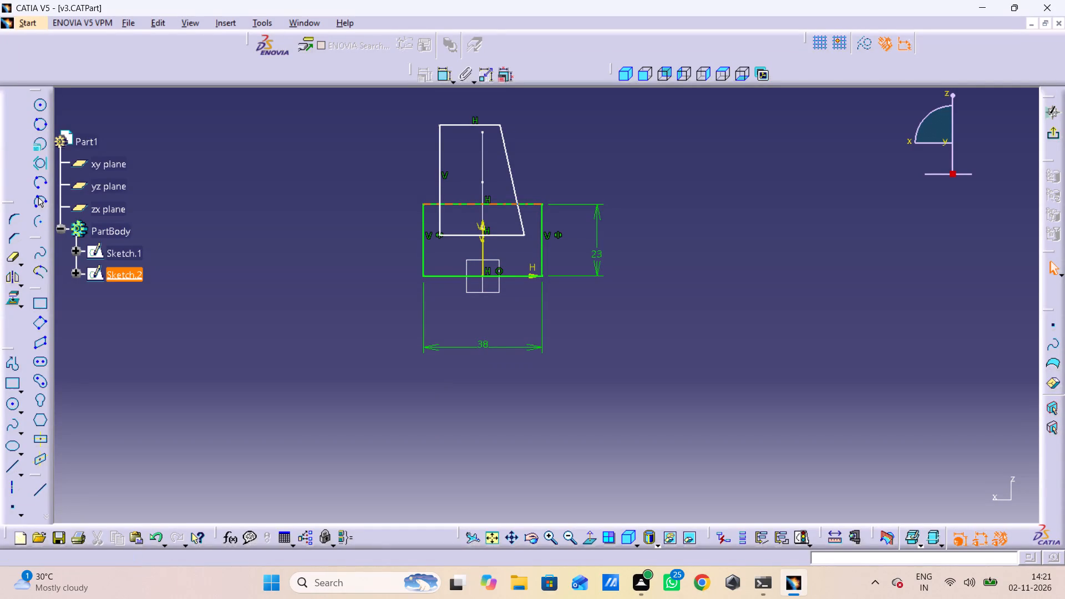
pyautogui.moveTo(551, 132); pyautogui.dragTo(553, 142)
pyautogui.moveTo(583, 124); pyautogui.dragTo(356, 334)
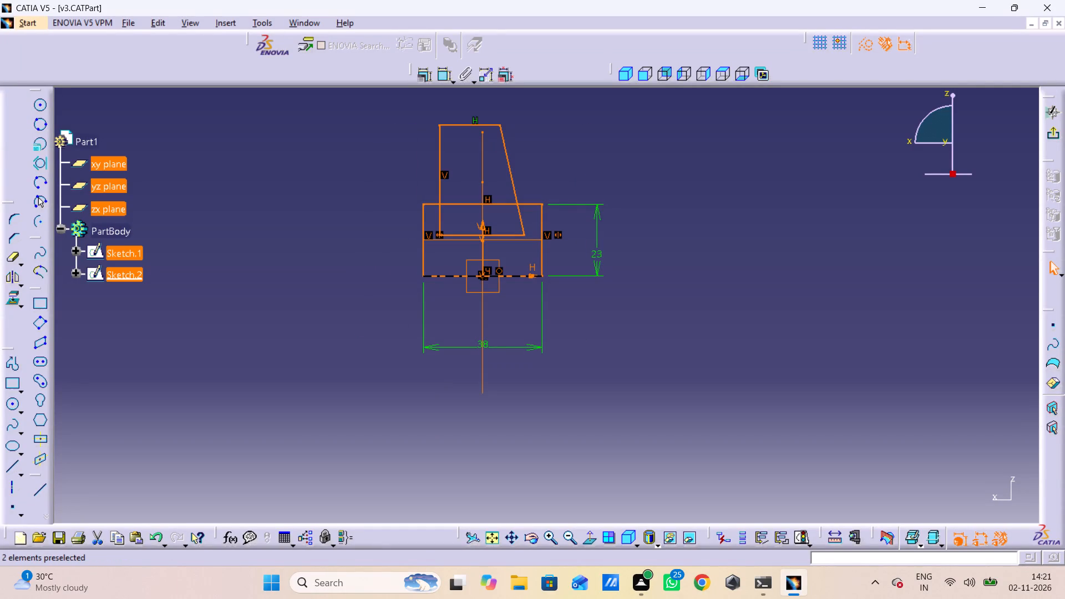
pyautogui.press('Delete')
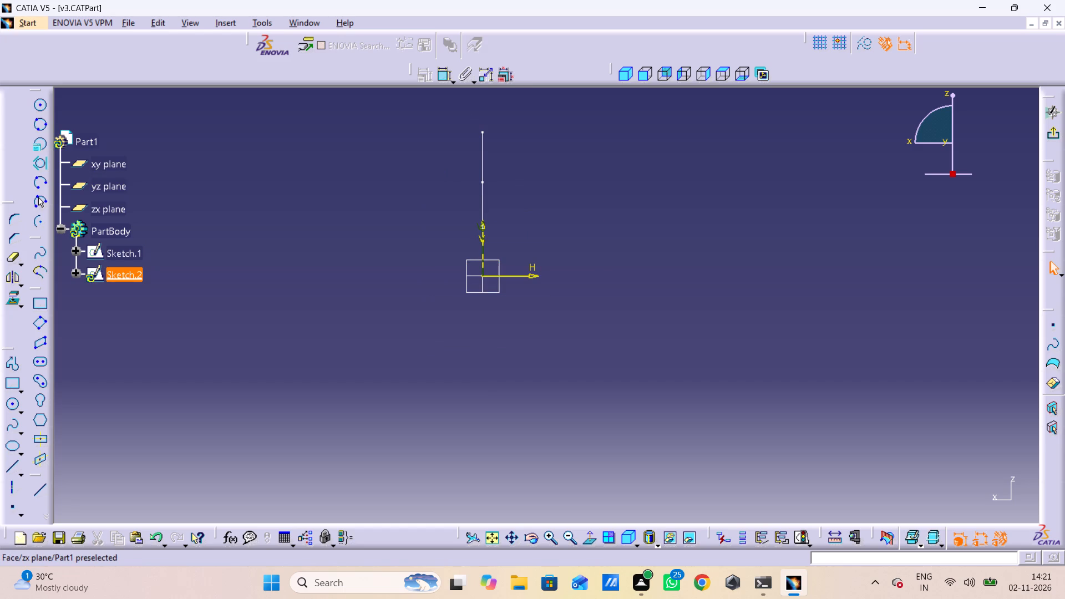
# Draw a closed triangular profile left of the vertical axis with a vertical side about 44 mm long and a horizontal top about 10 mm wide.
pyautogui.click(11, 363)
pyautogui.click(8, 363)
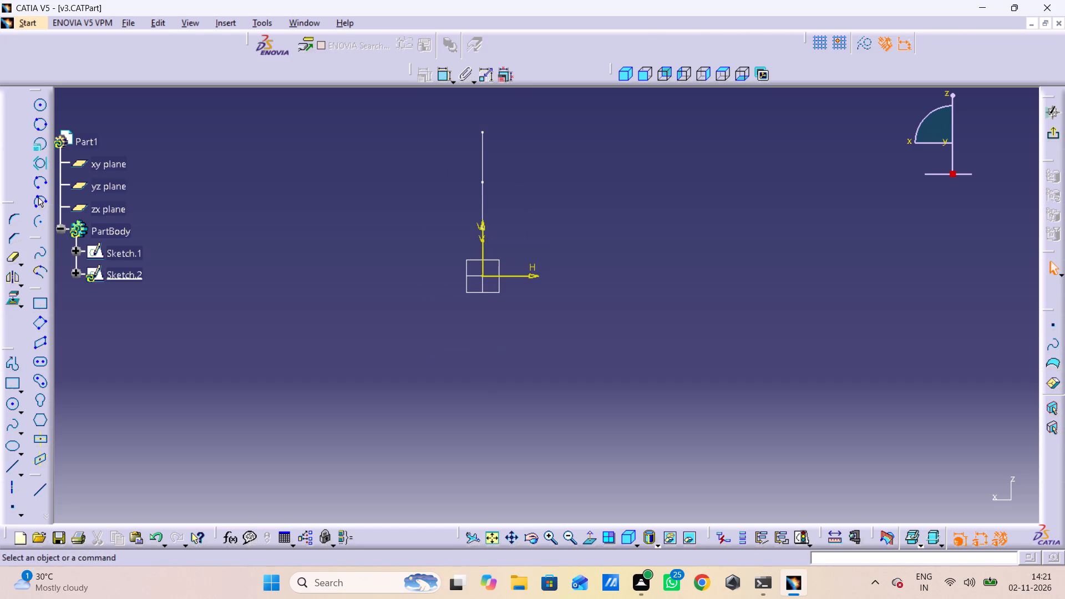
pyautogui.doubleClick(14, 364)
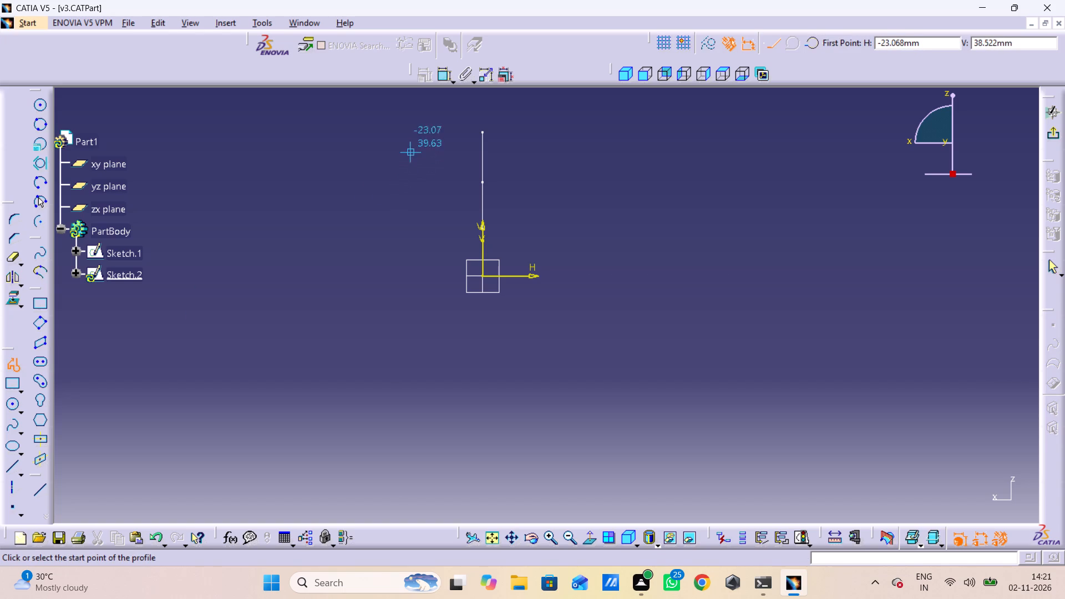
pyautogui.click(427, 143)
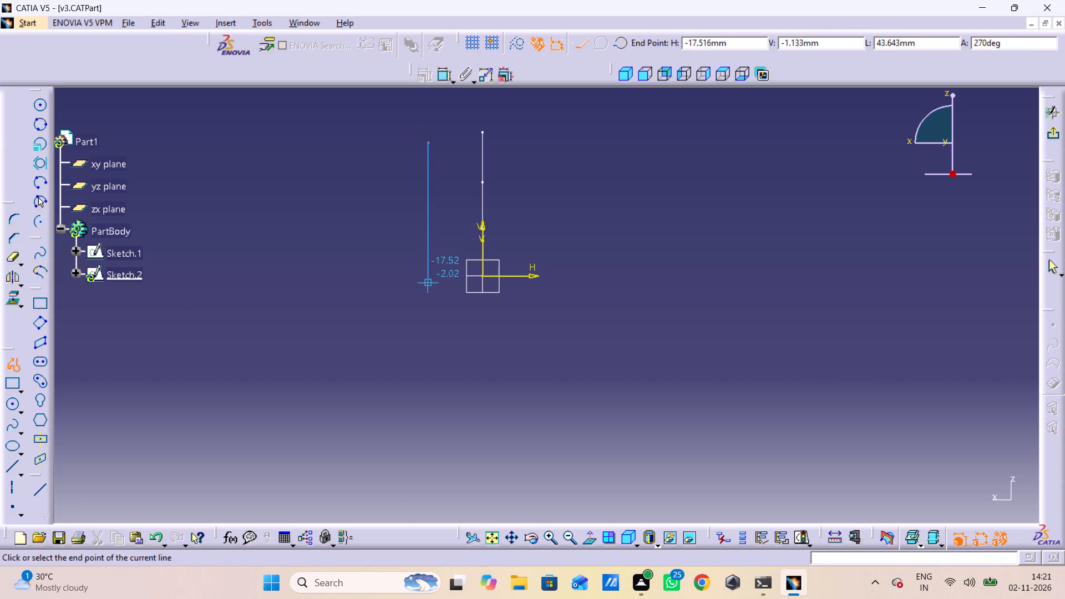
pyautogui.click(427, 279)
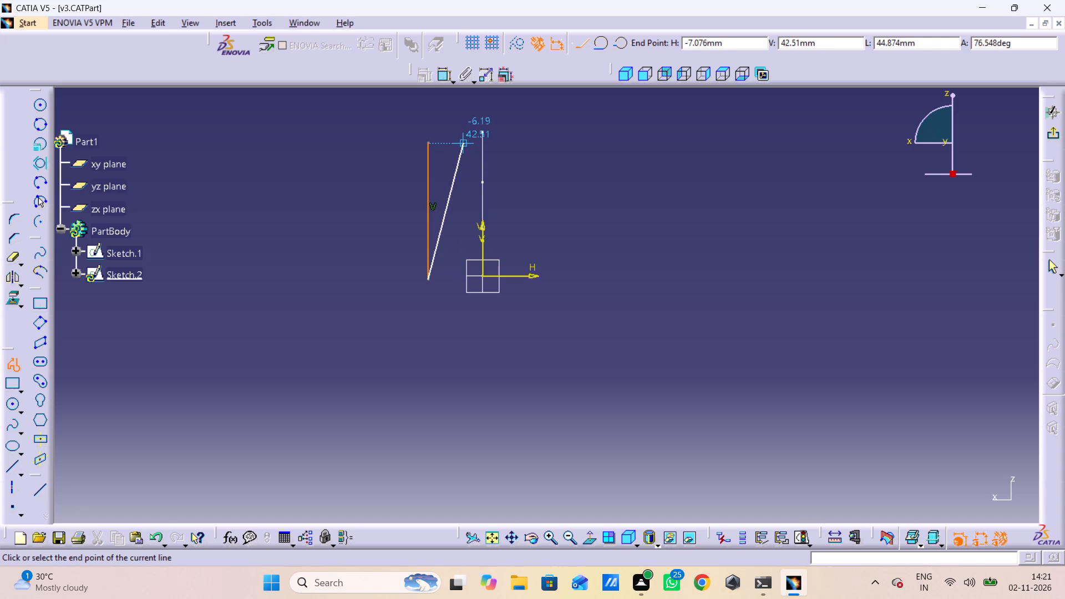
pyautogui.click(461, 145)
pyautogui.click(425, 145)
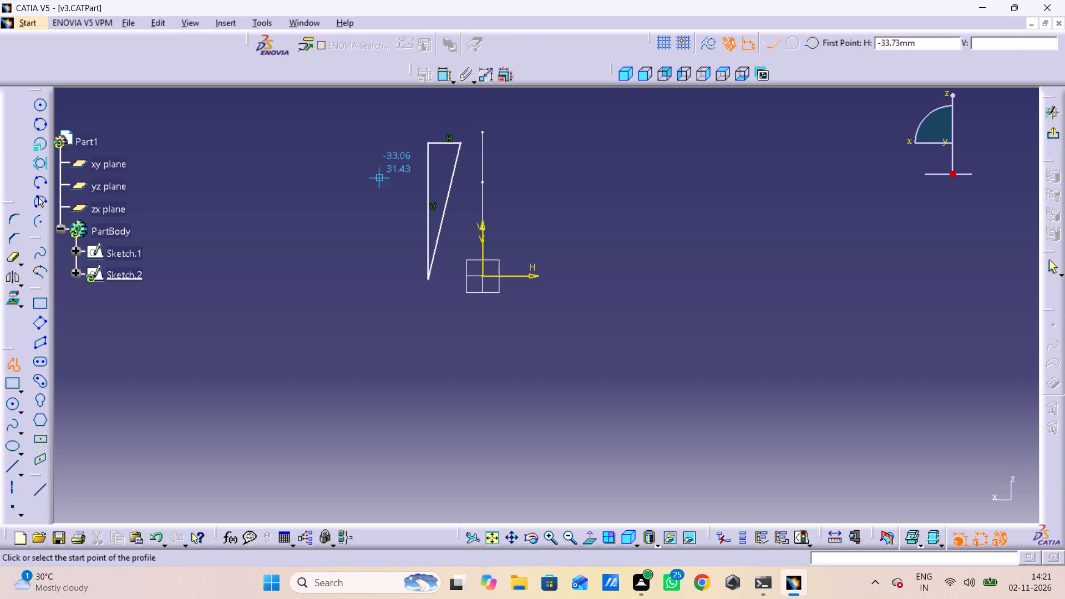
# Make the triangle's bottom vertex coincident with the horizontal axis.
pyautogui.doubleClick(443, 77)
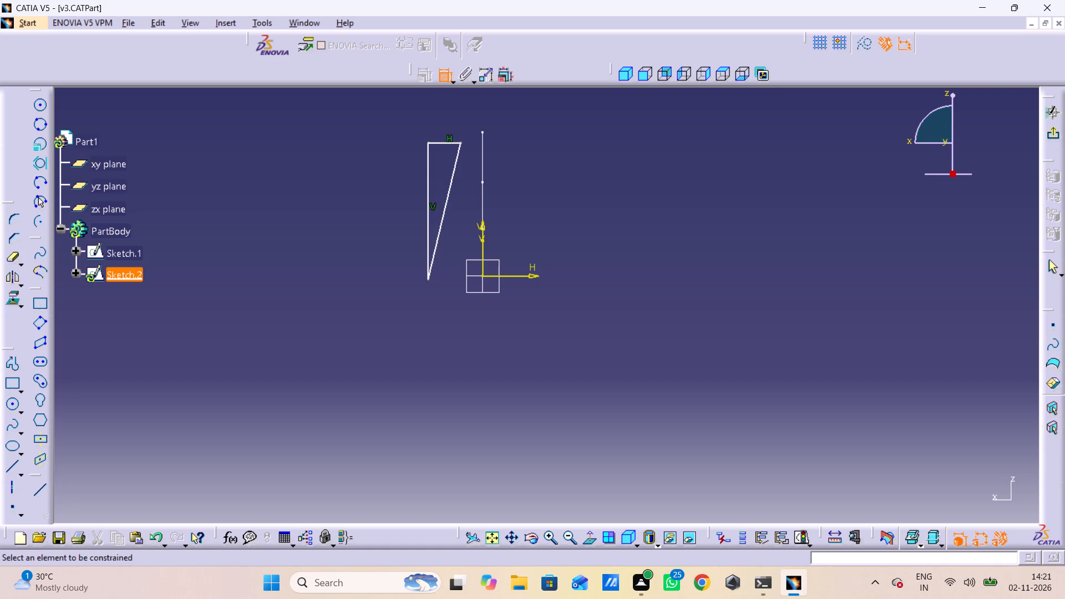
pyautogui.click(427, 281)
pyautogui.click(491, 274)
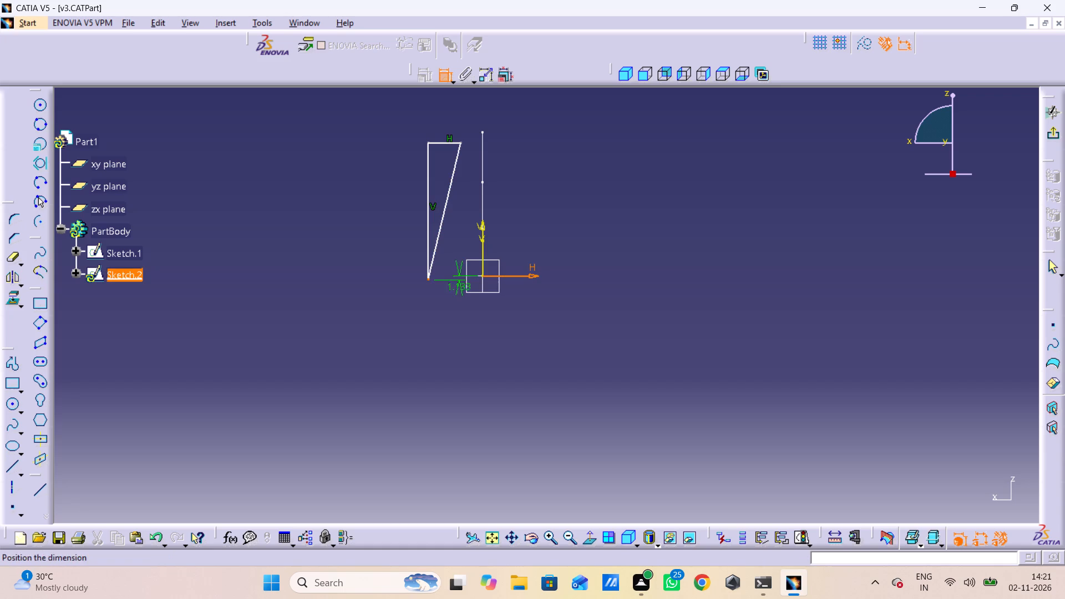
pyautogui.moveTo(430, 313); pyautogui.dragTo(433, 320, button='right')
pyautogui.click(486, 378)
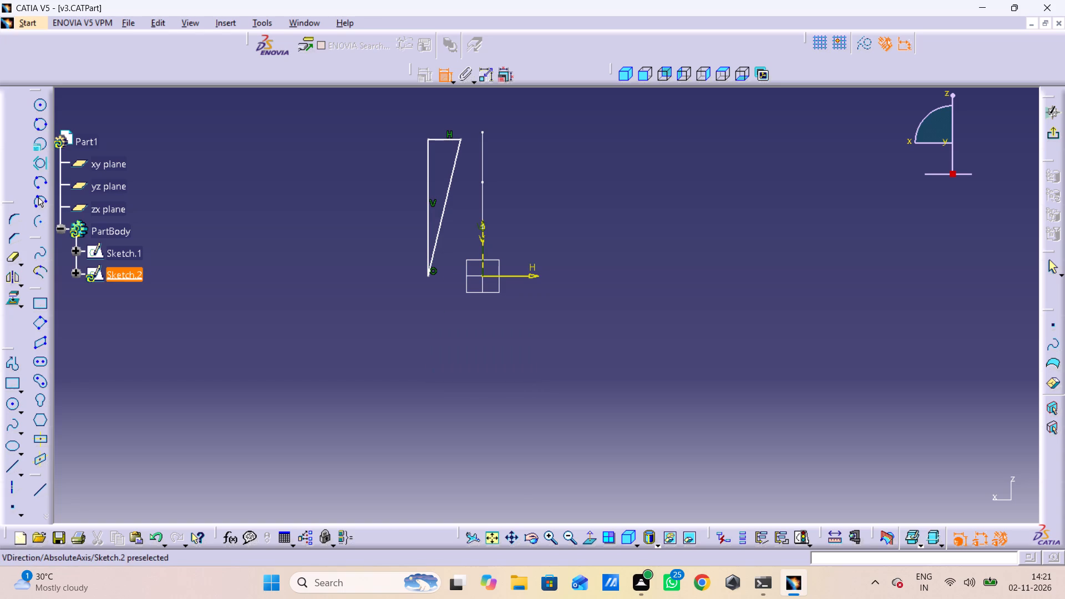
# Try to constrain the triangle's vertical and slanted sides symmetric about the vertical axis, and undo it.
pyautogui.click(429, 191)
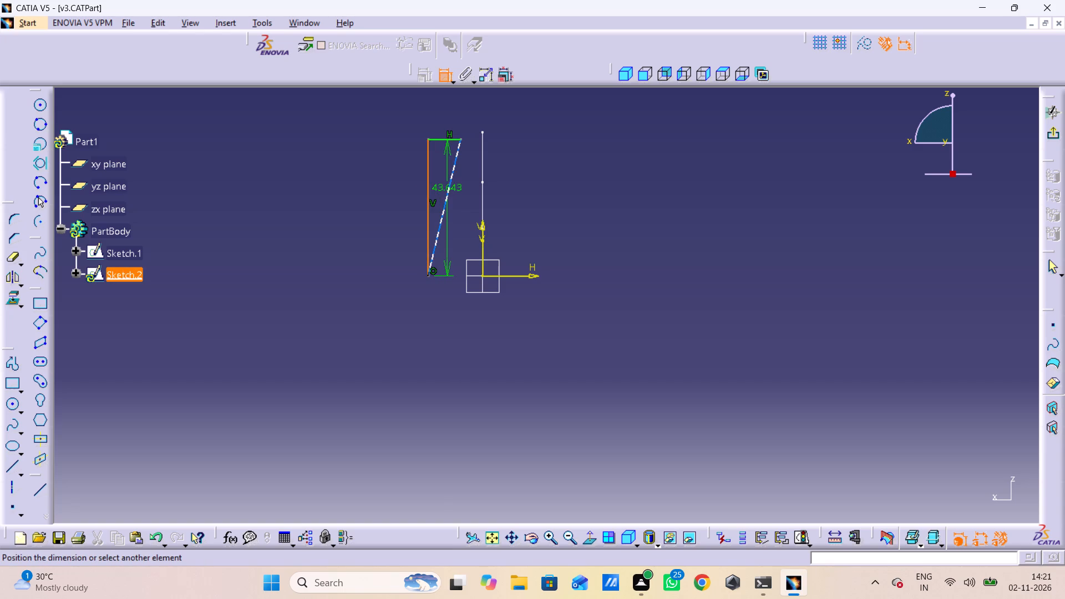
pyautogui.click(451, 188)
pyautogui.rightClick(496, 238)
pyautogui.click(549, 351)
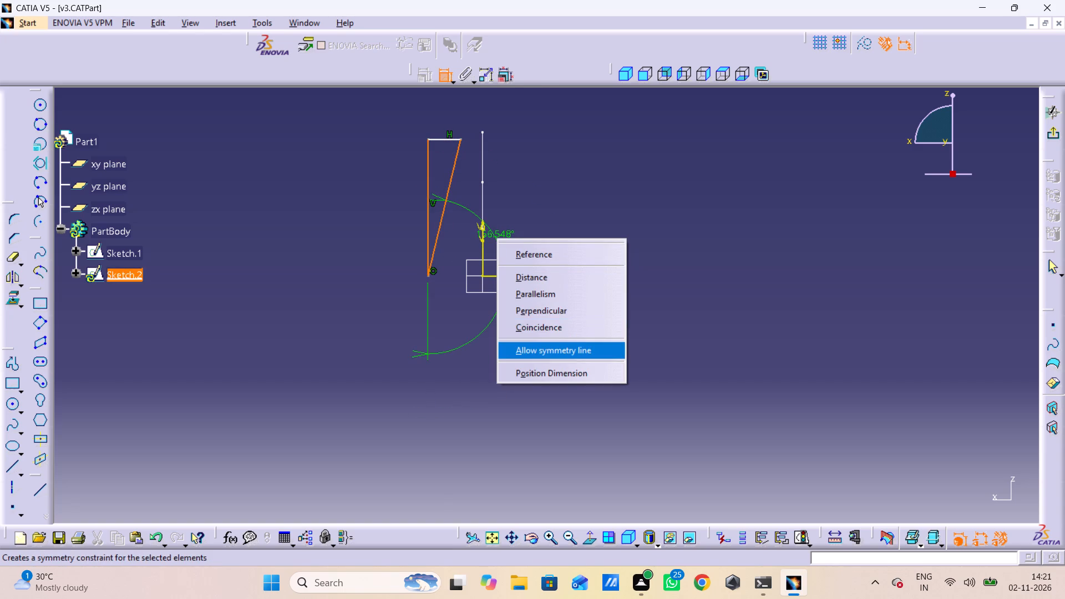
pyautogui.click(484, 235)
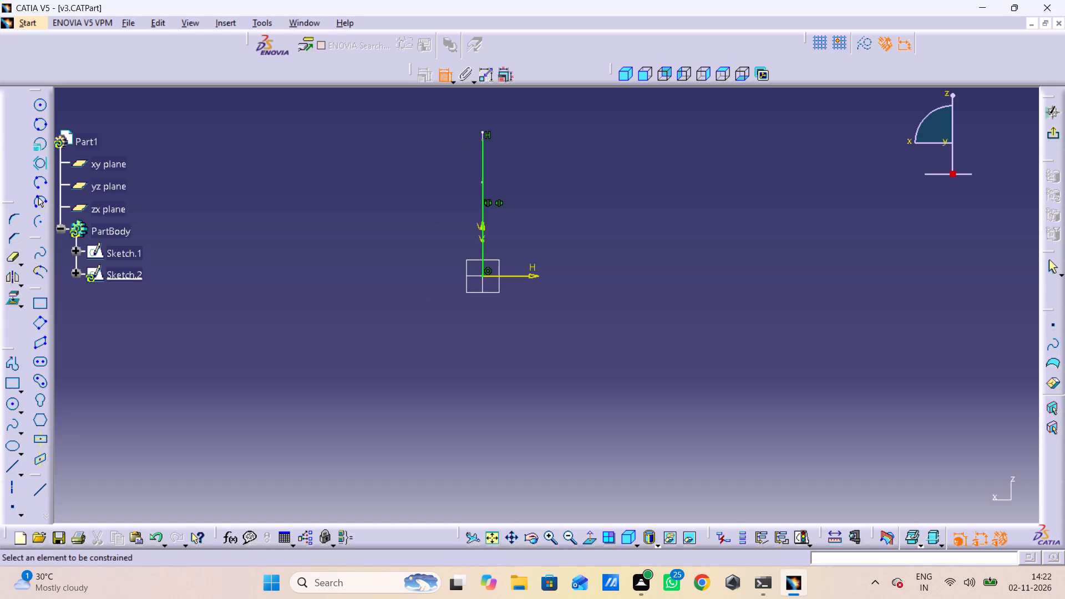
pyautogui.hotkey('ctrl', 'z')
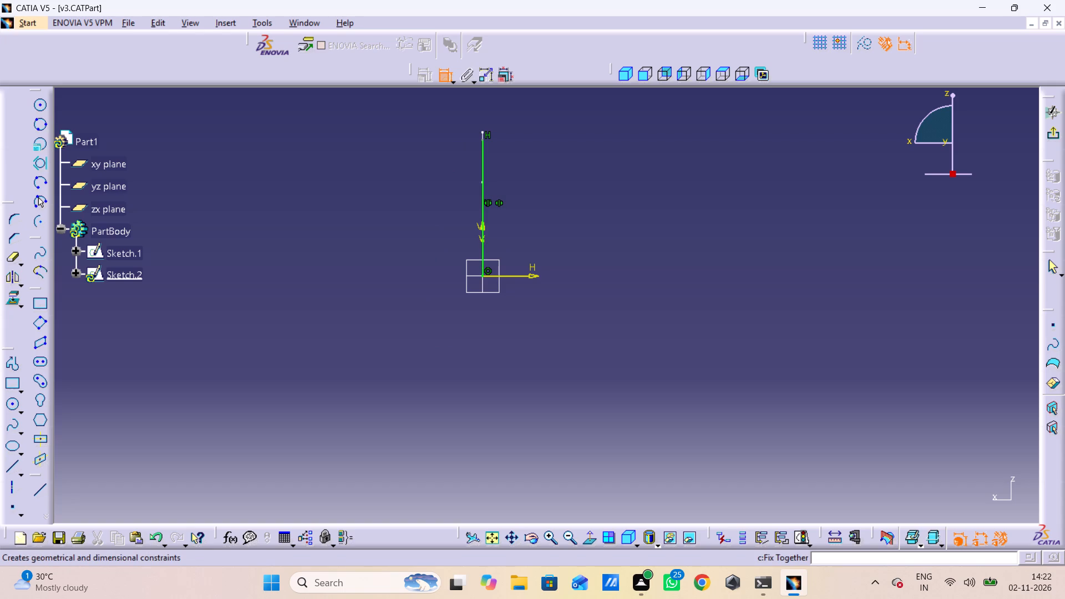
# Undo the symmetry constraint that flattened the triangle onto the vertical axis.
pyautogui.click(448, 80)
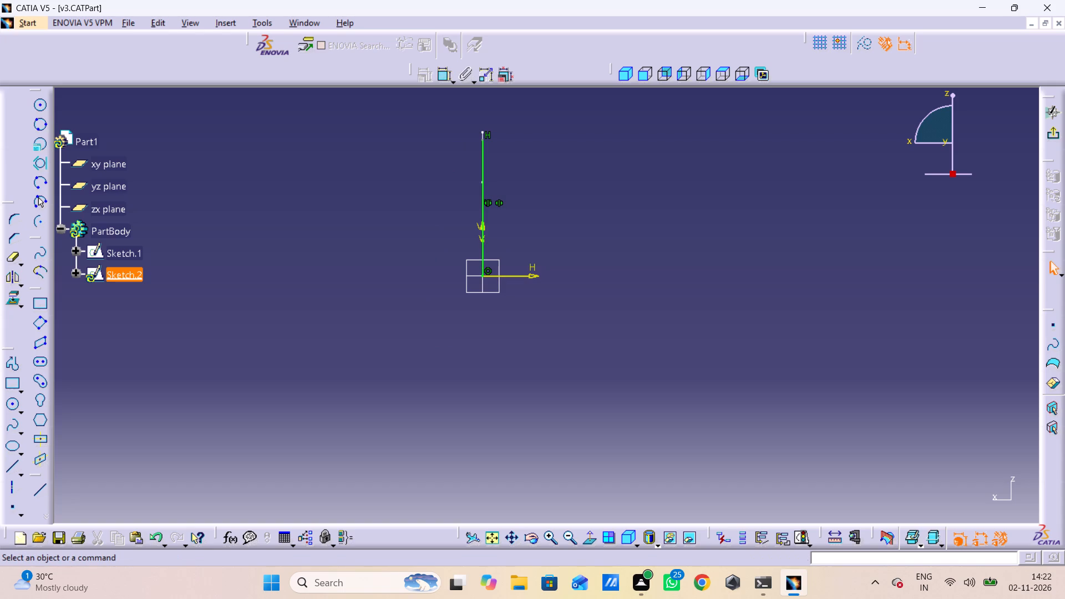
pyautogui.hotkey('ctrl', 'z')
pyautogui.keyDown('ctrl'); pyautogui.click(783, 530); pyautogui.keyUp('ctrl')
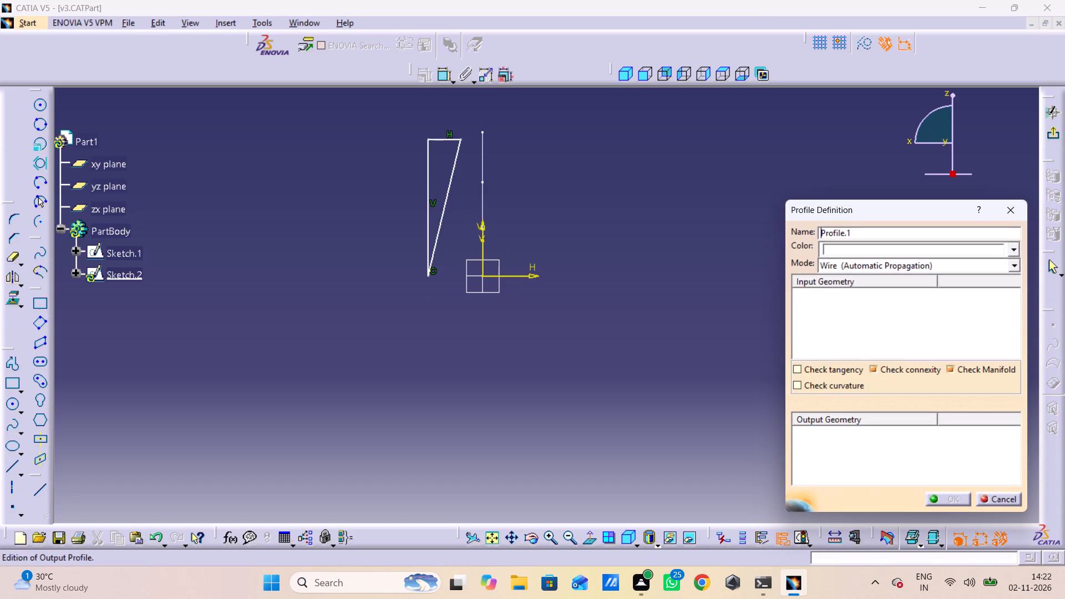
pyautogui.click(1011, 205)
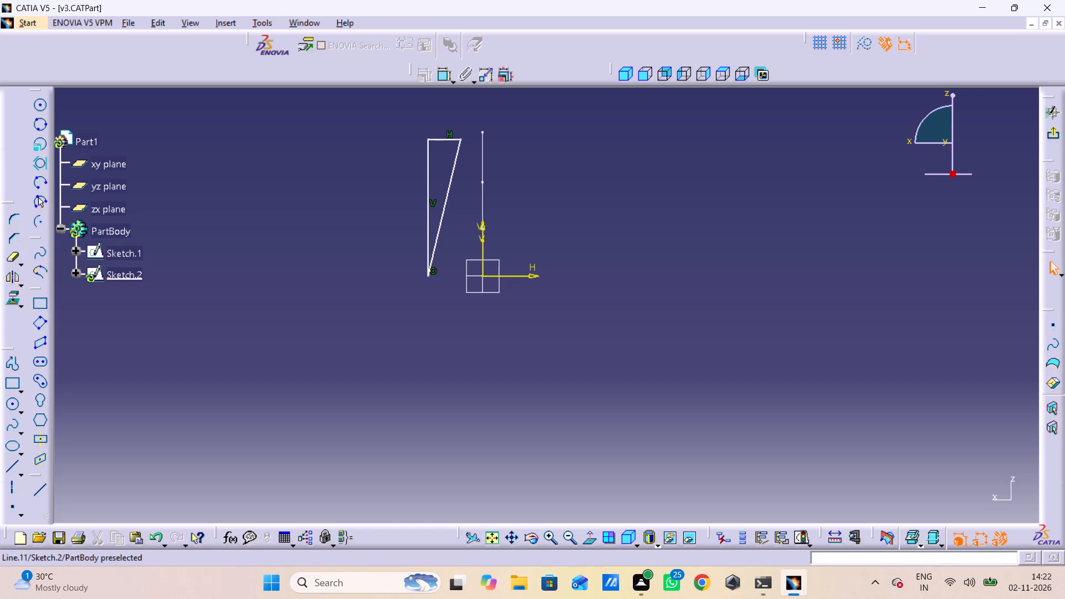
# Mirror the triangle's three sides about the vertical axis.
pyautogui.click(448, 186)
pyautogui.click(428, 182)
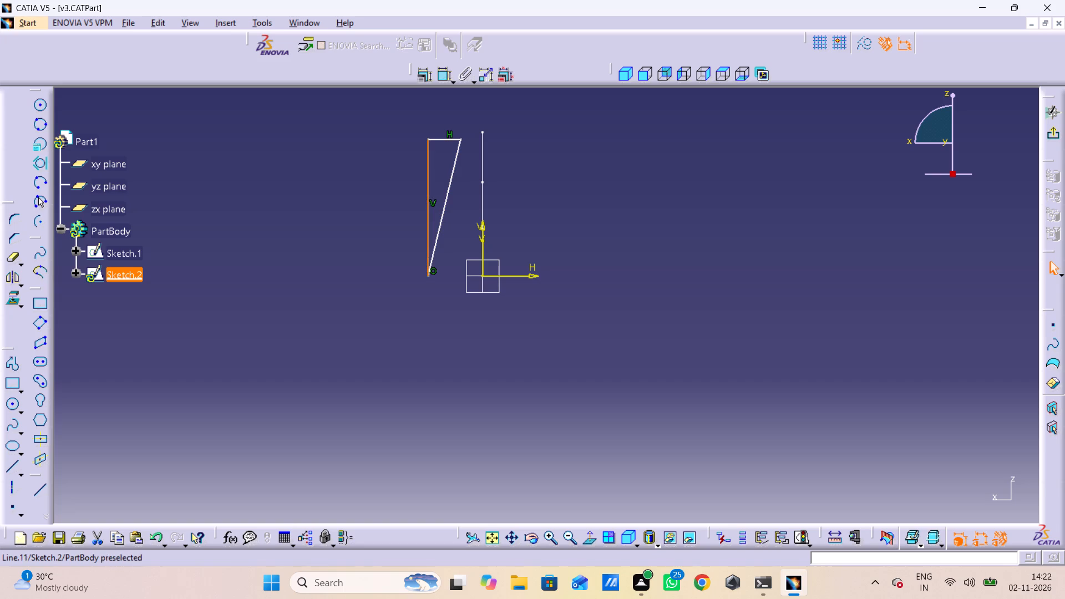
pyautogui.click(523, 225)
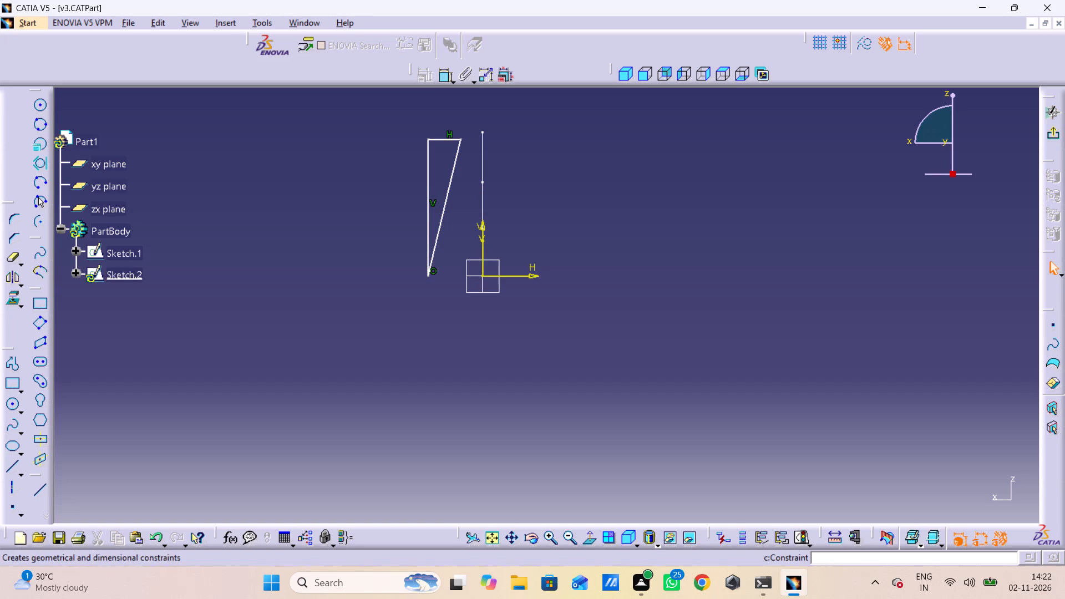
pyautogui.keyDown('ctrl'); pyautogui.click(449, 183); pyautogui.keyUp('ctrl')
pyautogui.keyDown('ctrl'); pyautogui.click(427, 200); pyautogui.keyUp('ctrl')
pyautogui.keyDown('ctrl'); pyautogui.click(453, 139); pyautogui.keyUp('ctrl')
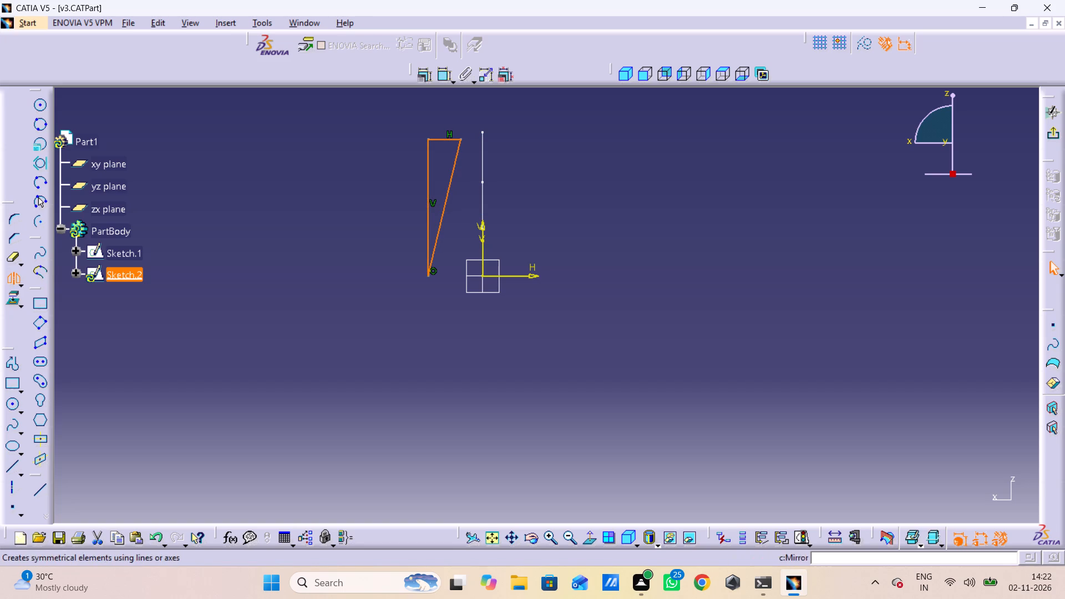
pyautogui.click(9, 276)
pyautogui.click(481, 263)
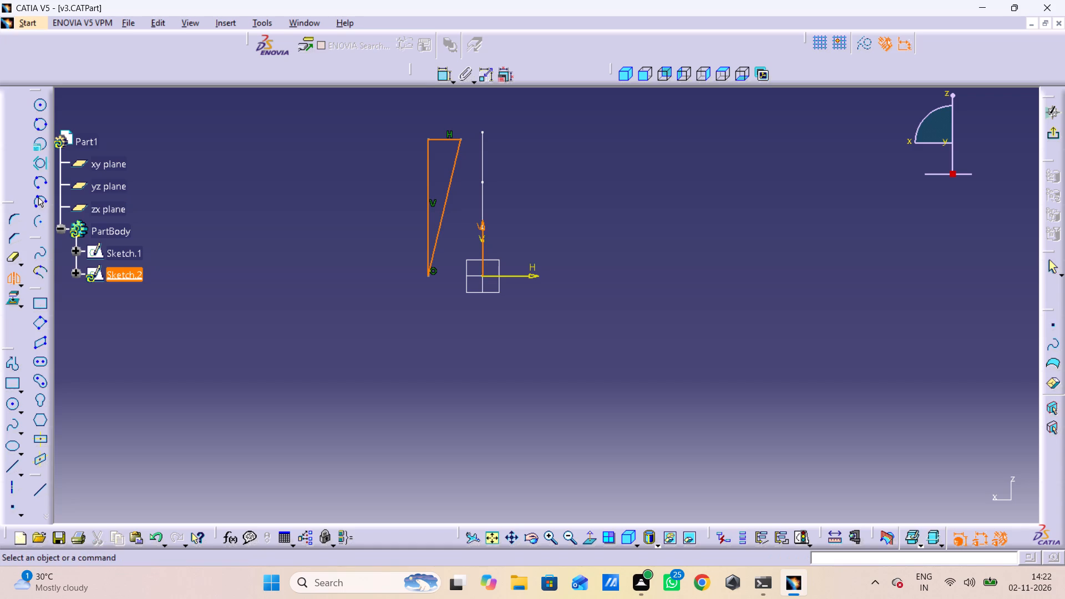
pyautogui.click(426, 390)
# Dimension the gap between the two triangles' inner top corners and set it to 14 mm.
pyautogui.moveTo(442, 302); pyautogui.dragTo(434, 274, button='middle')
pyautogui.rightClick(442, 302)
pyautogui.moveTo(435, 278); pyautogui.dragTo(442, 423, button='middle')
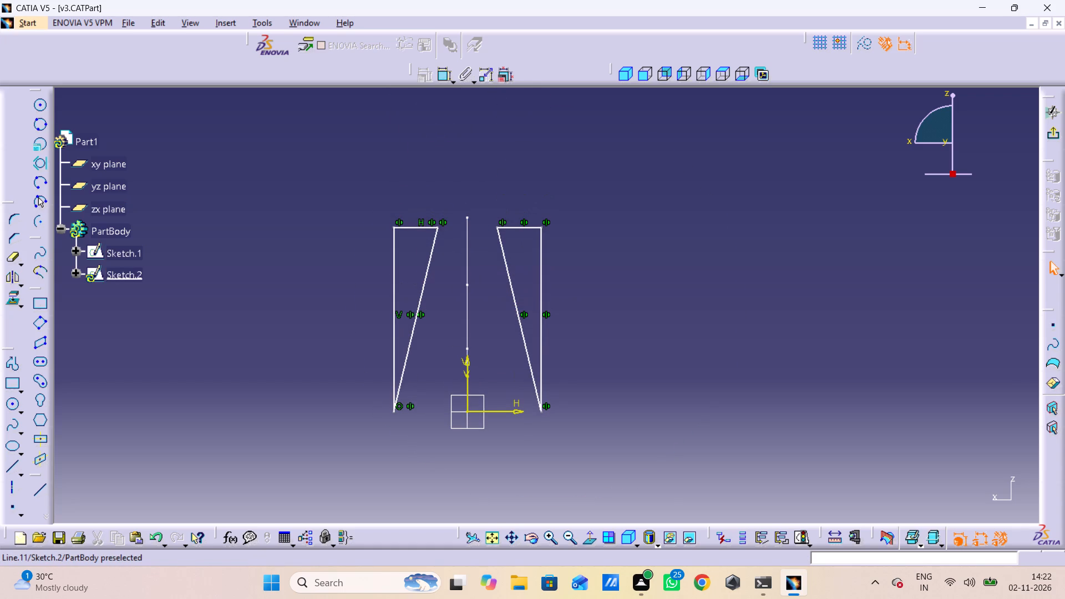
pyautogui.doubleClick(447, 77)
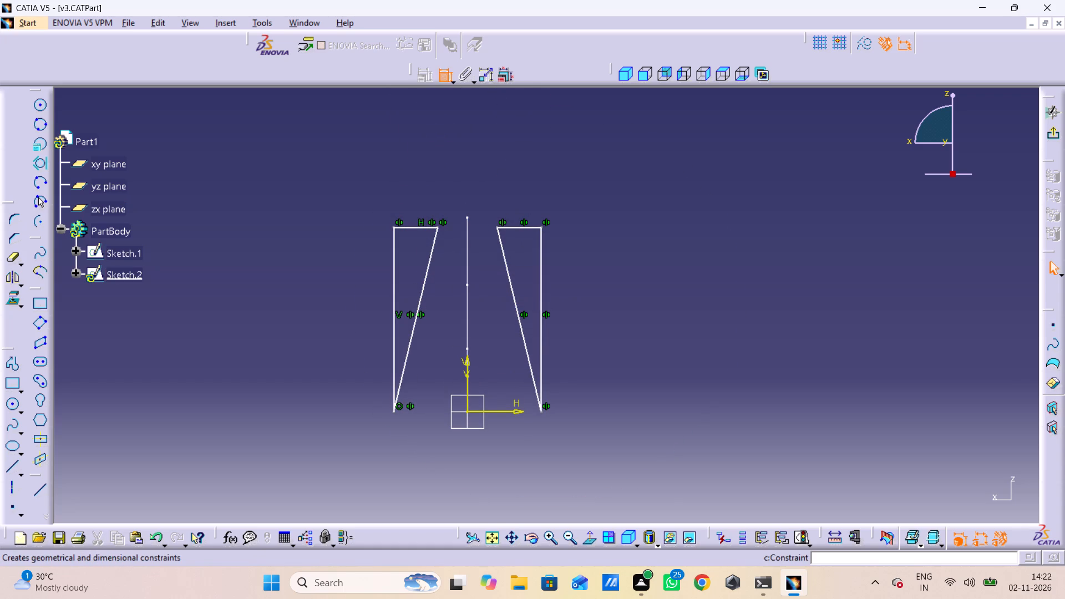
pyautogui.click(438, 225)
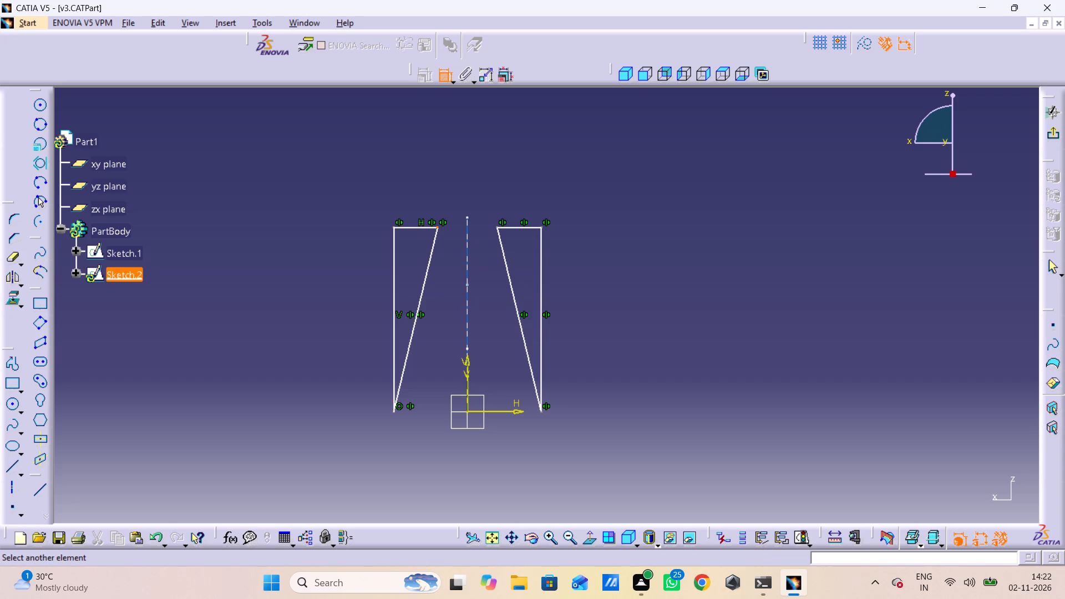
pyautogui.click(499, 230)
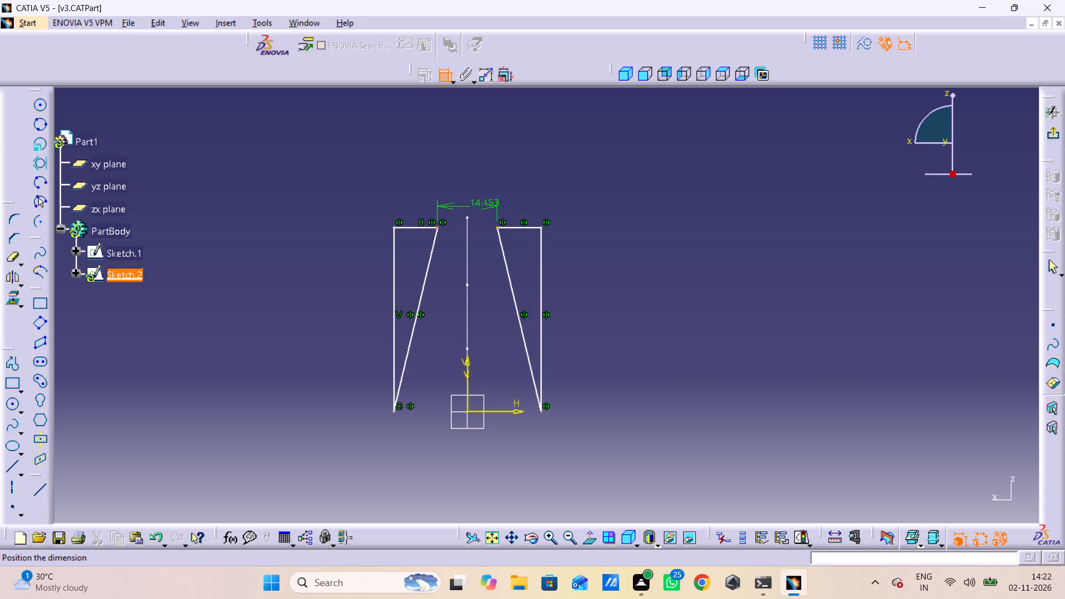
pyautogui.click(473, 201)
pyautogui.doubleClick(469, 196)
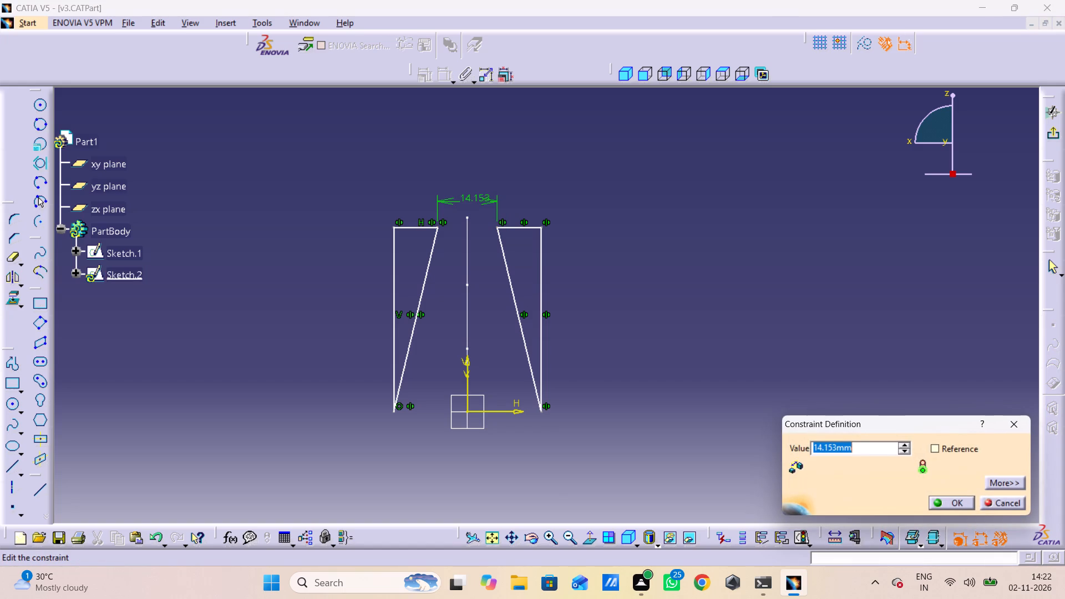
pyautogui.write('14')
pyautogui.press('Return')
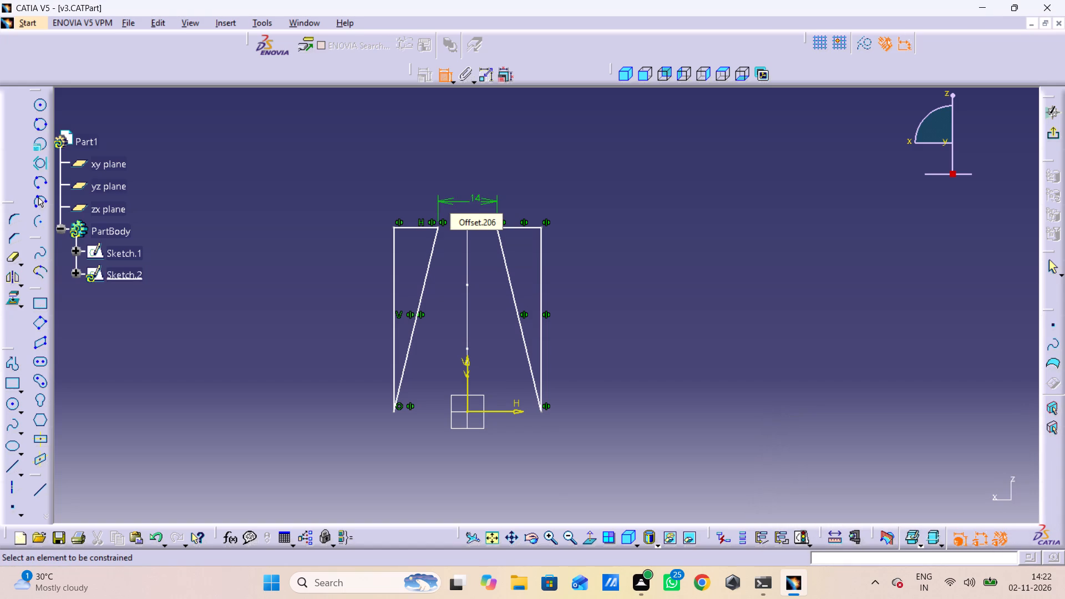
# Dimension the original triangle's horizontal top side and set its length to 8 mm.
pyautogui.click(416, 226)
pyautogui.click(416, 188)
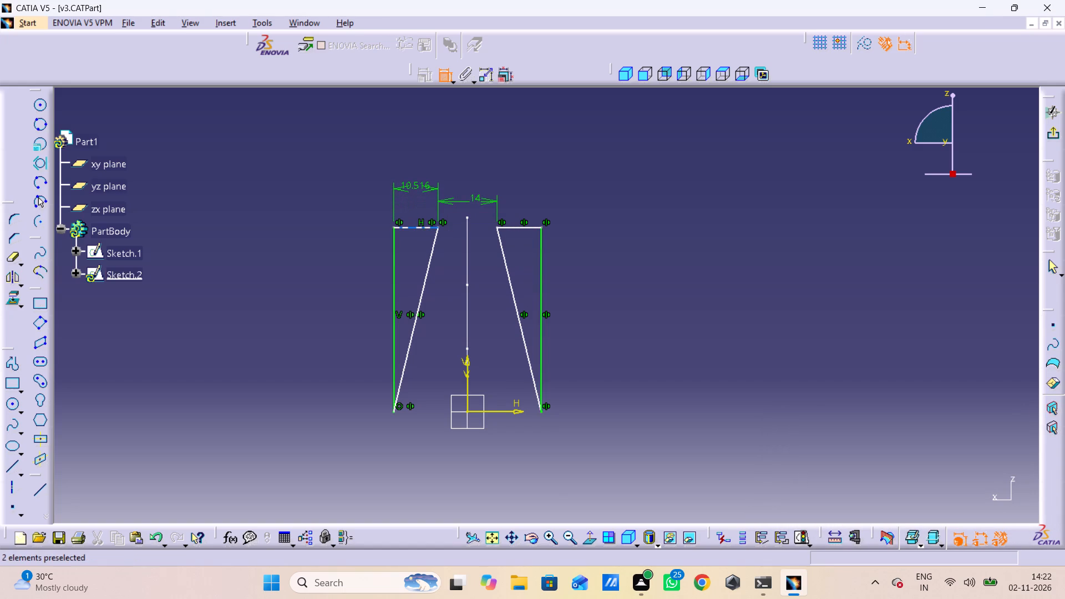
pyautogui.doubleClick(417, 186)
pyautogui.press('8')
pyautogui.press('Return')
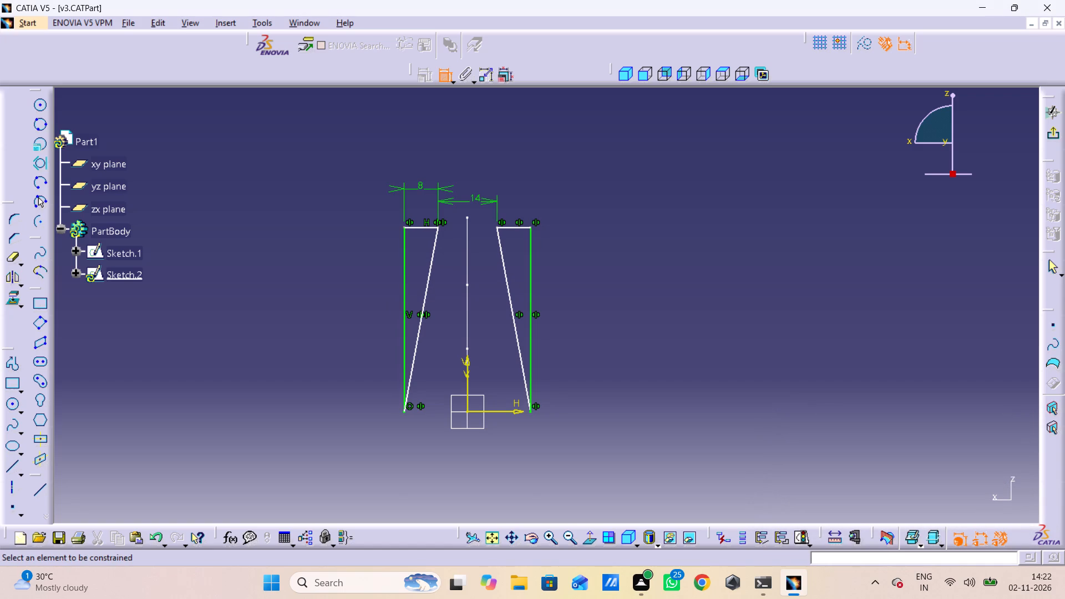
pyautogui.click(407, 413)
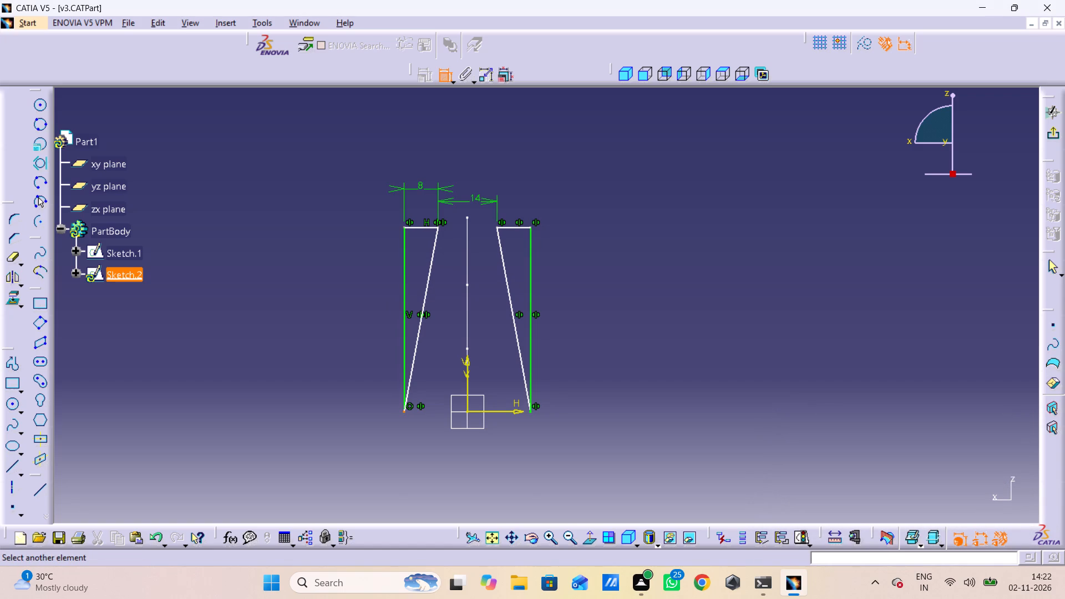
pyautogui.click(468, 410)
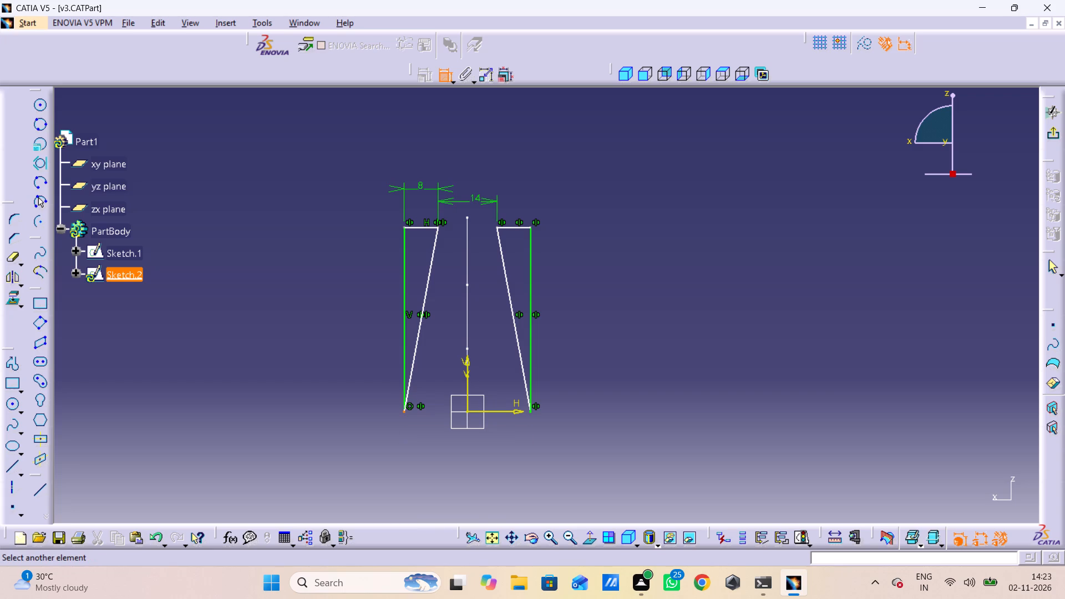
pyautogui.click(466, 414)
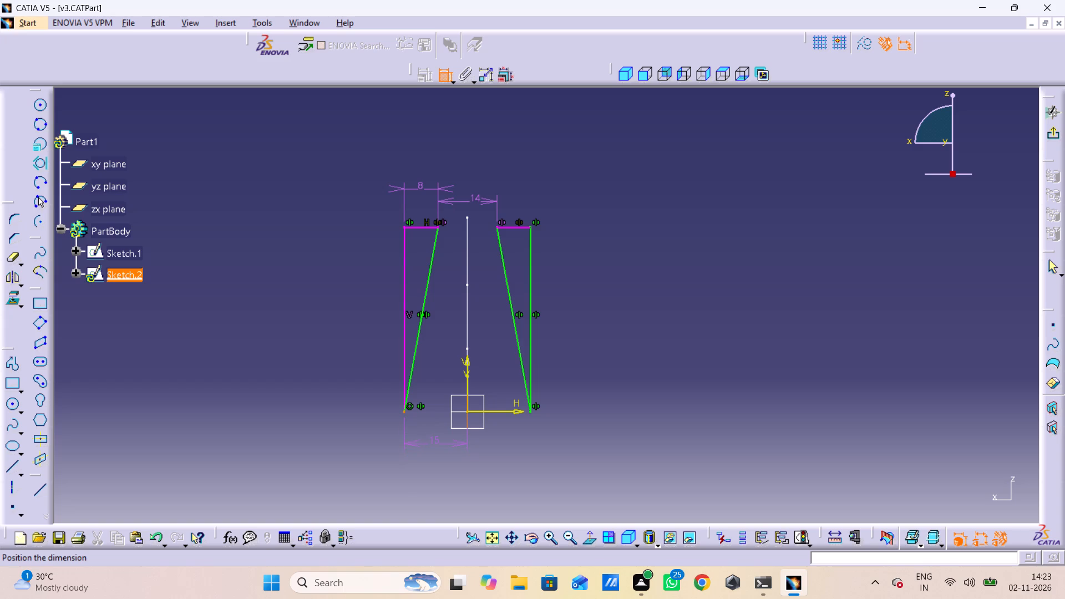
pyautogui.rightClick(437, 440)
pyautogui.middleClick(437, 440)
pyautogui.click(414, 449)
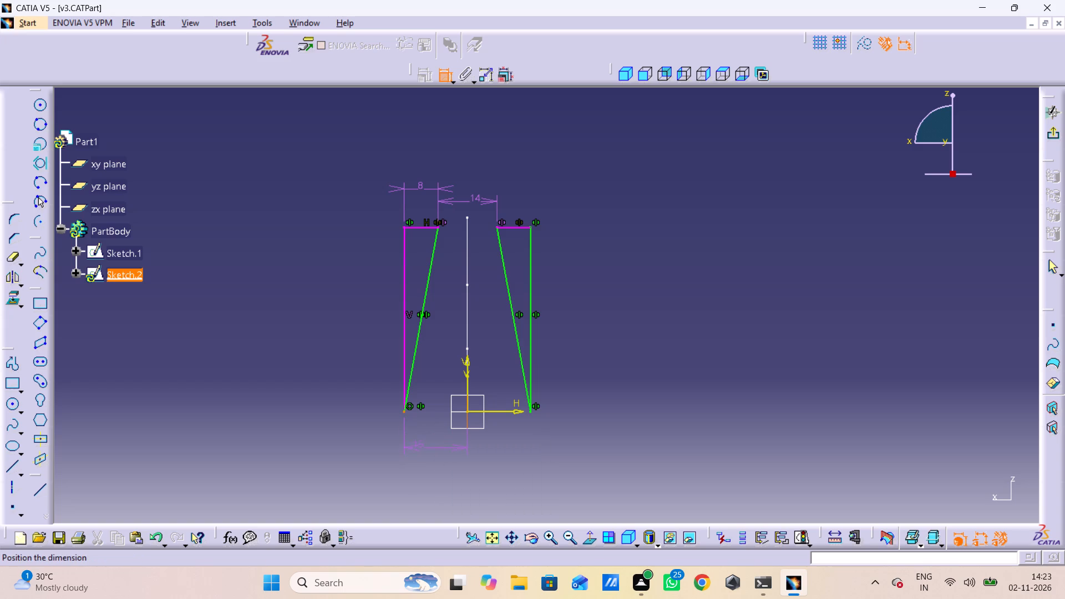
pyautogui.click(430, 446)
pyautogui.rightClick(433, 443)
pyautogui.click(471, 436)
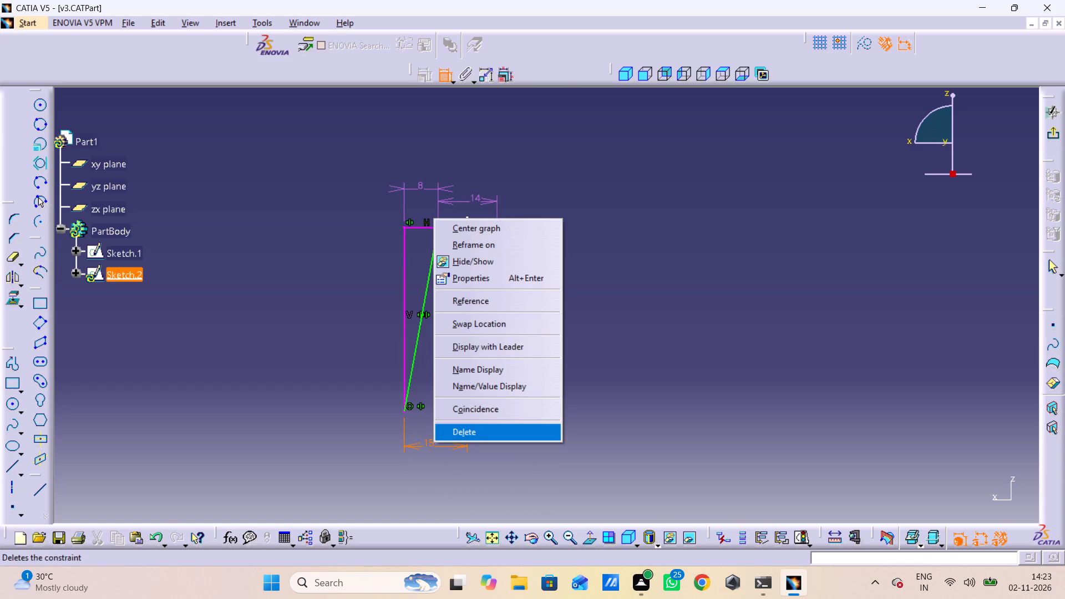
# Dimension the original triangle's vertical side, set its length to 46 mm, and exit the sketch.
pyautogui.click(402, 229)
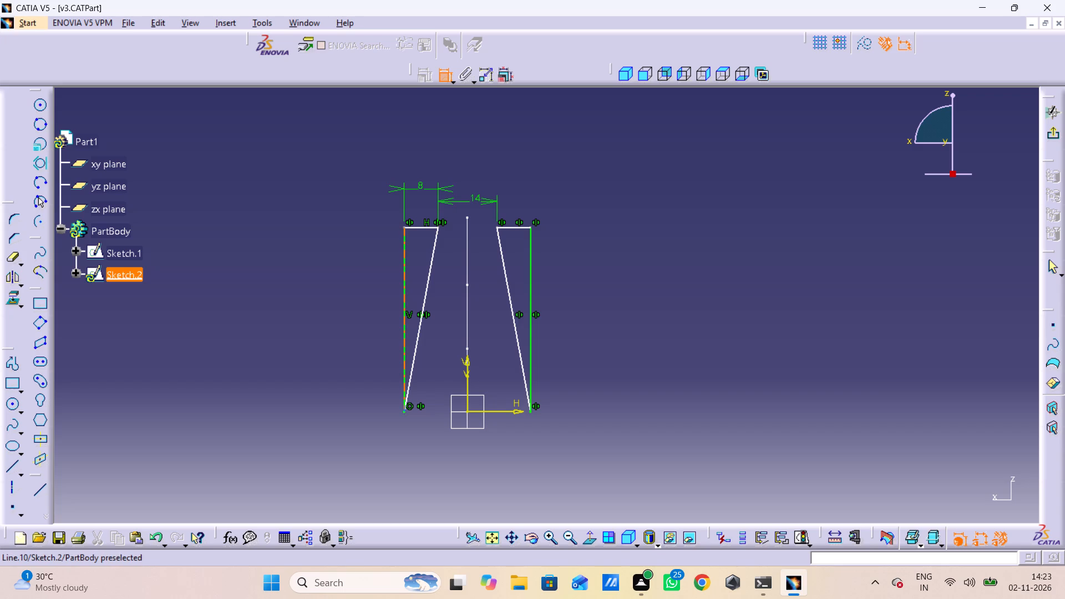
pyautogui.click(337, 307)
pyautogui.click(343, 296)
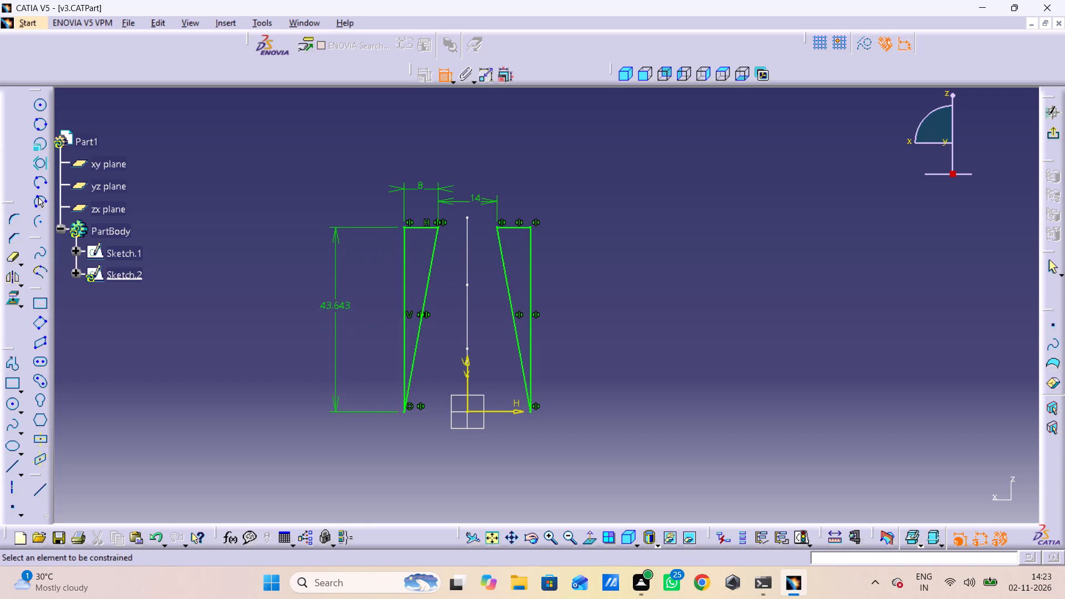
pyautogui.doubleClick(344, 303)
pyautogui.press('1')
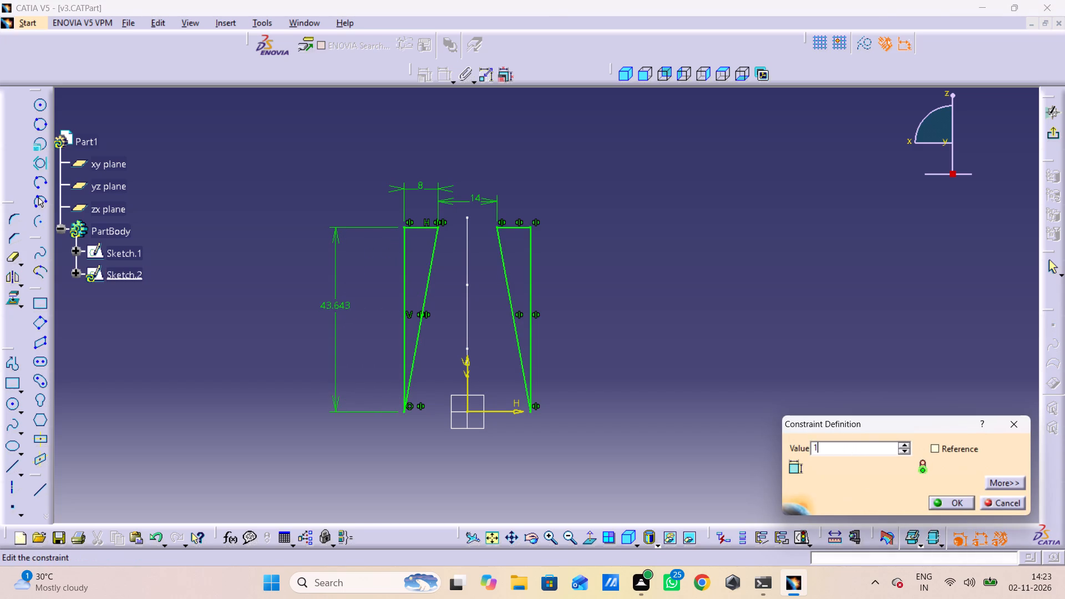
pyautogui.press('BackSpace')
pyautogui.press('4')
pyautogui.press('6')
pyautogui.press('Return')
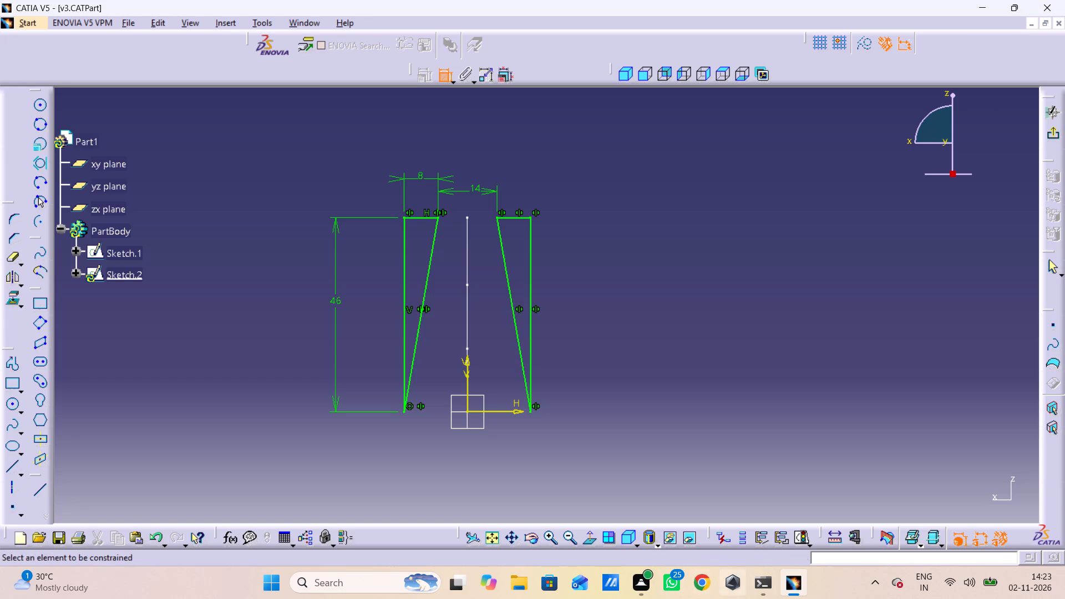
pyautogui.click(1057, 131)
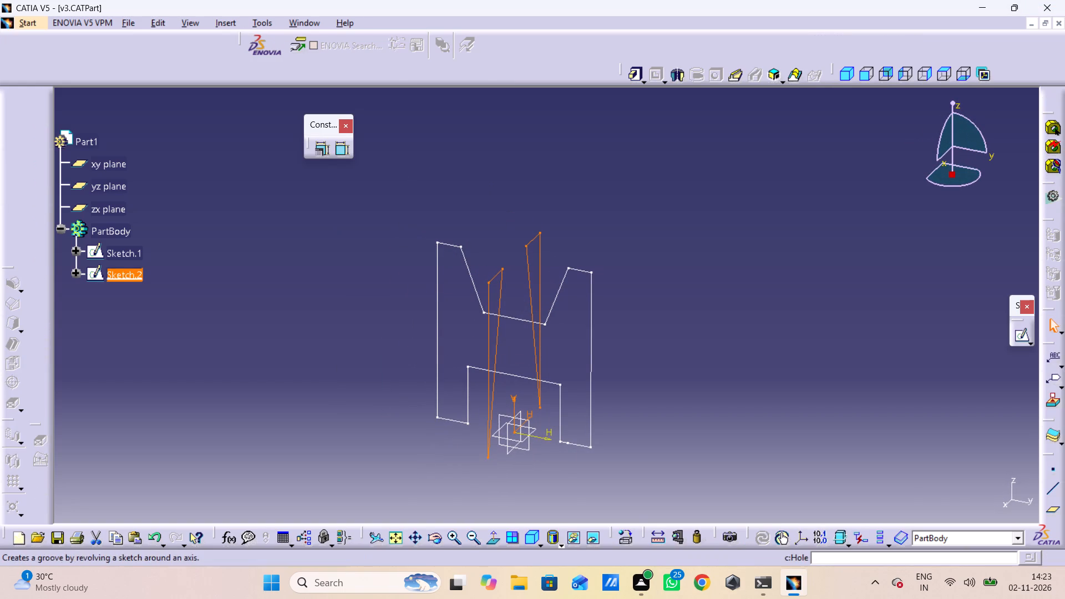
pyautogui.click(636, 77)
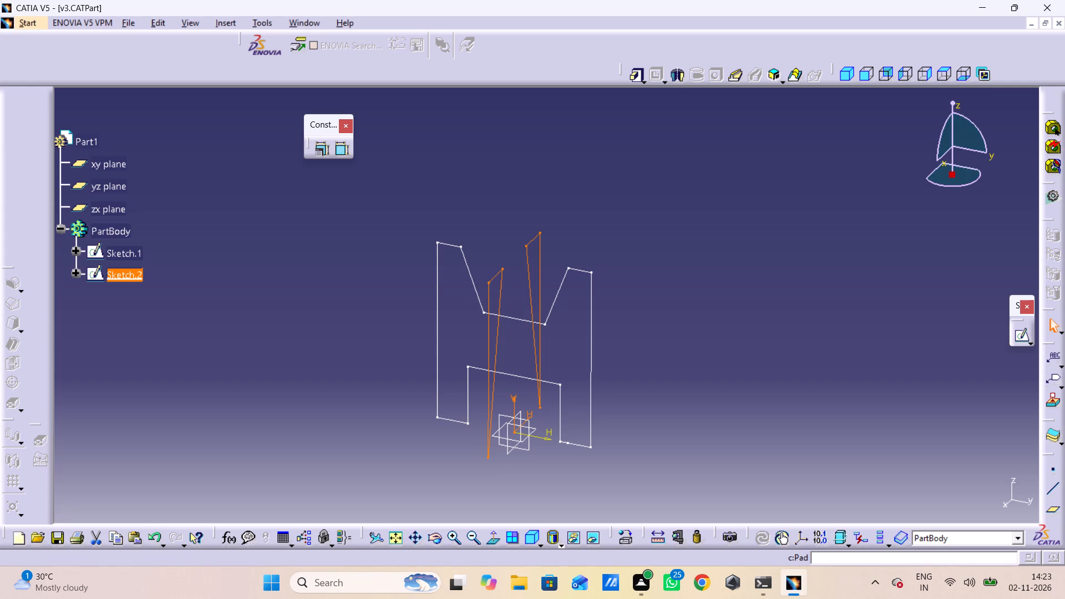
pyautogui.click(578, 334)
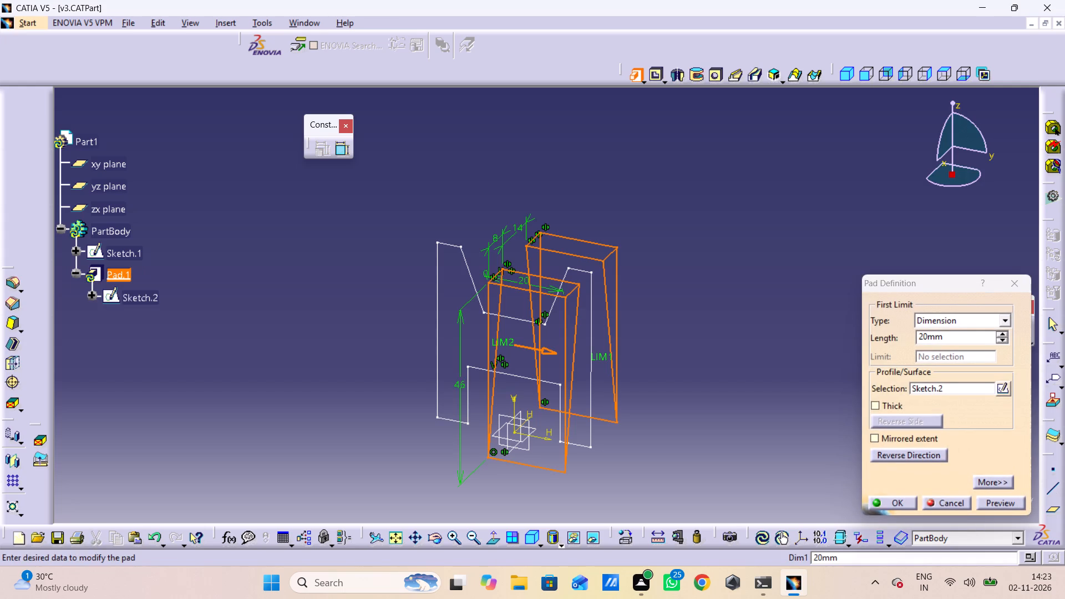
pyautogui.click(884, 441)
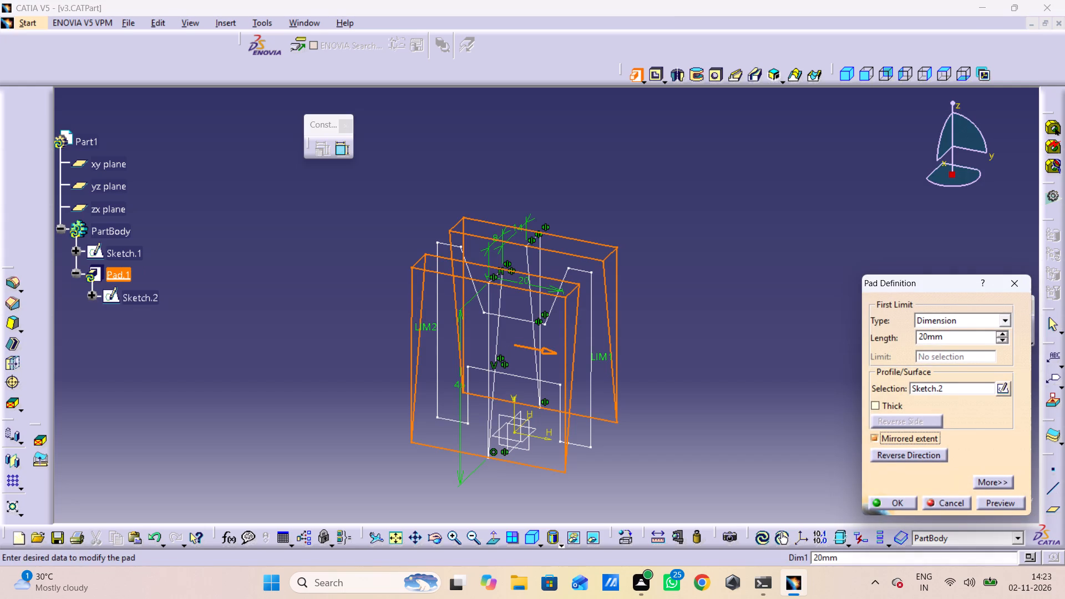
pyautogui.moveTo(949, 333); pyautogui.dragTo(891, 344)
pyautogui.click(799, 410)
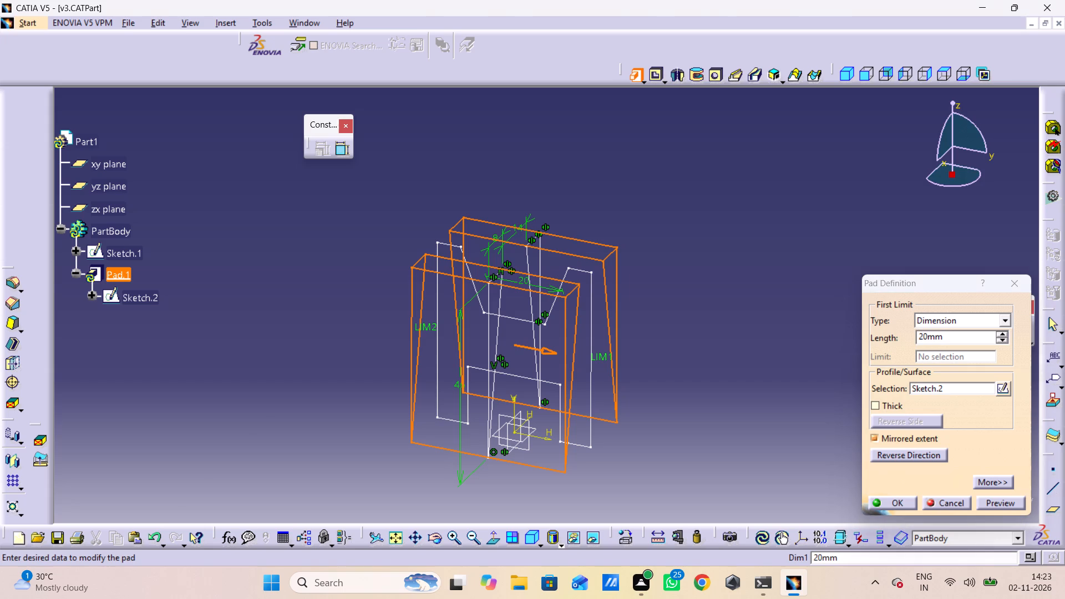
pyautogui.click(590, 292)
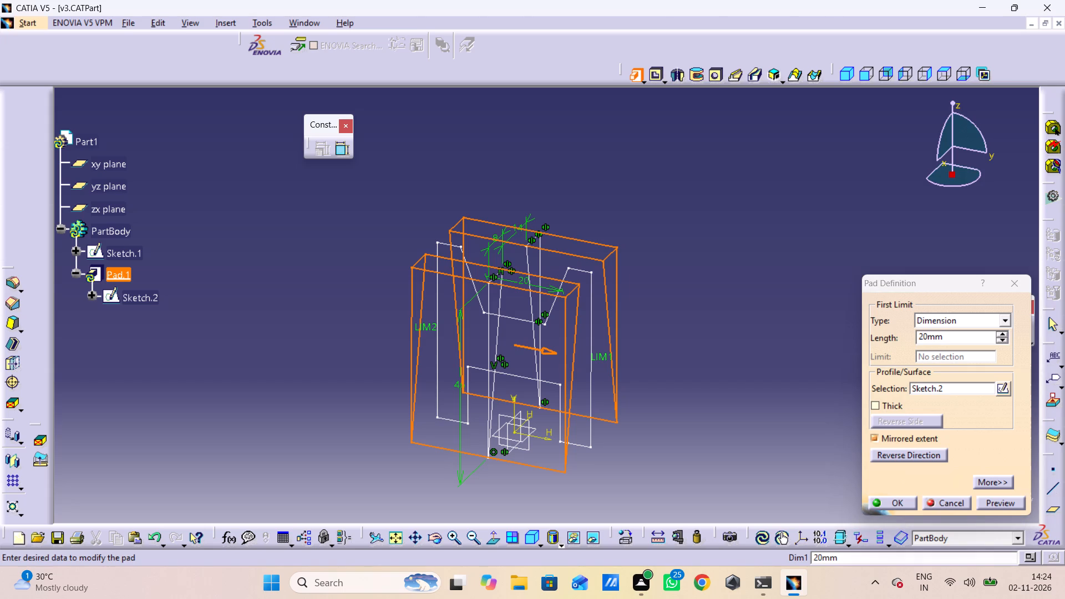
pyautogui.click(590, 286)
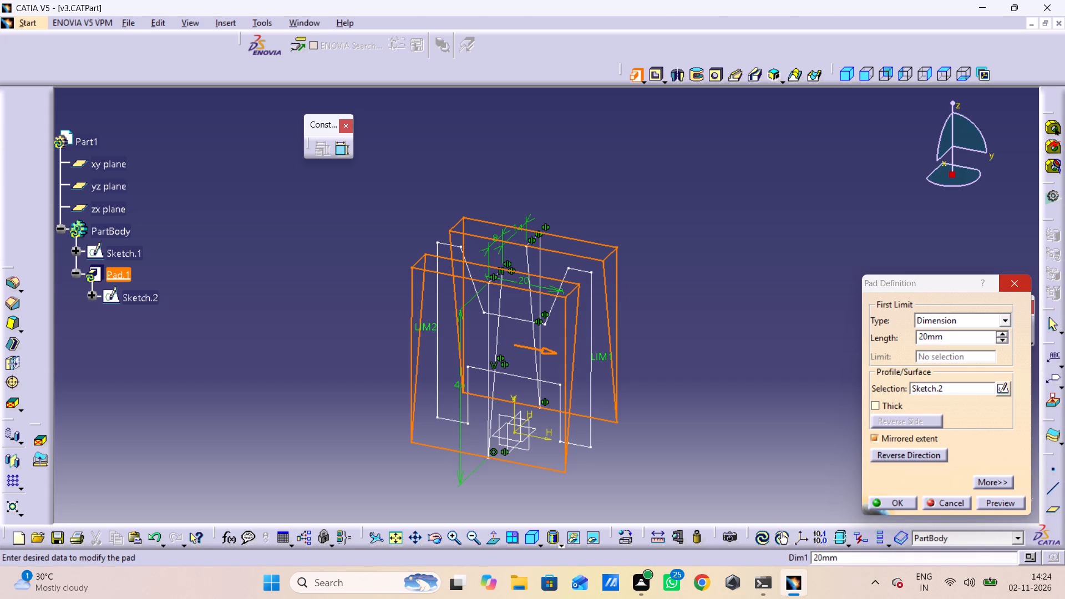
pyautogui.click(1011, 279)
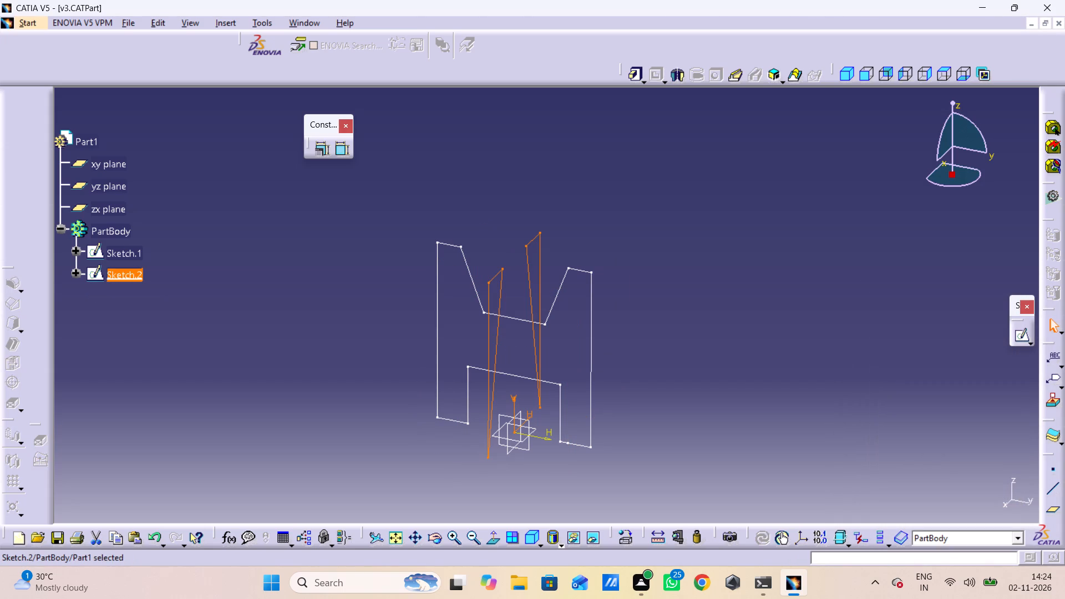
# Pad the slotted block profile from the yz plane sketch with a 15 mm length and mirrored extent.
pyautogui.click(591, 293)
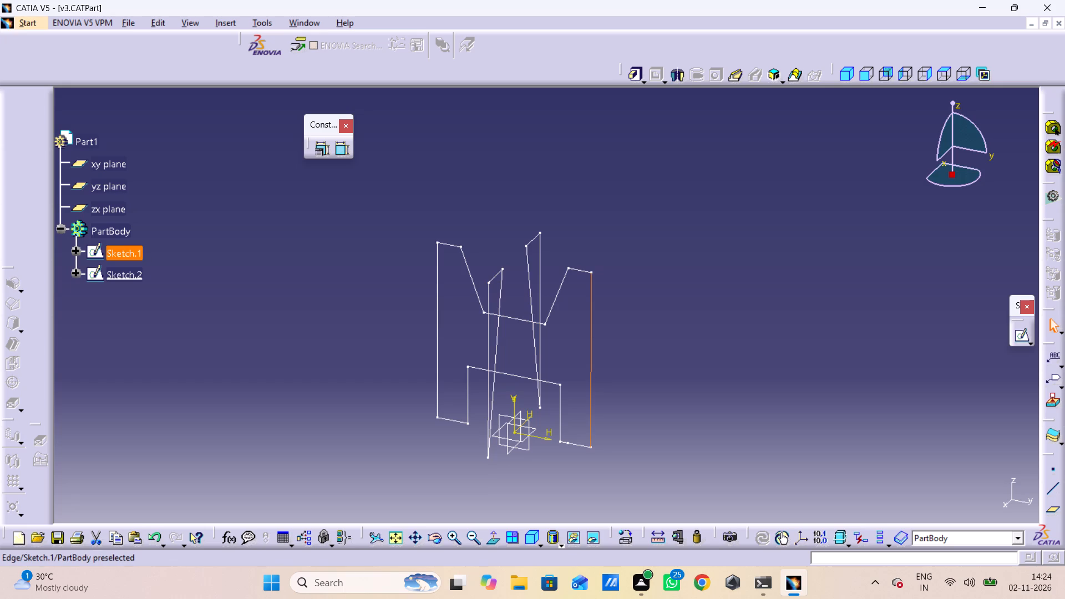
pyautogui.click(647, 288)
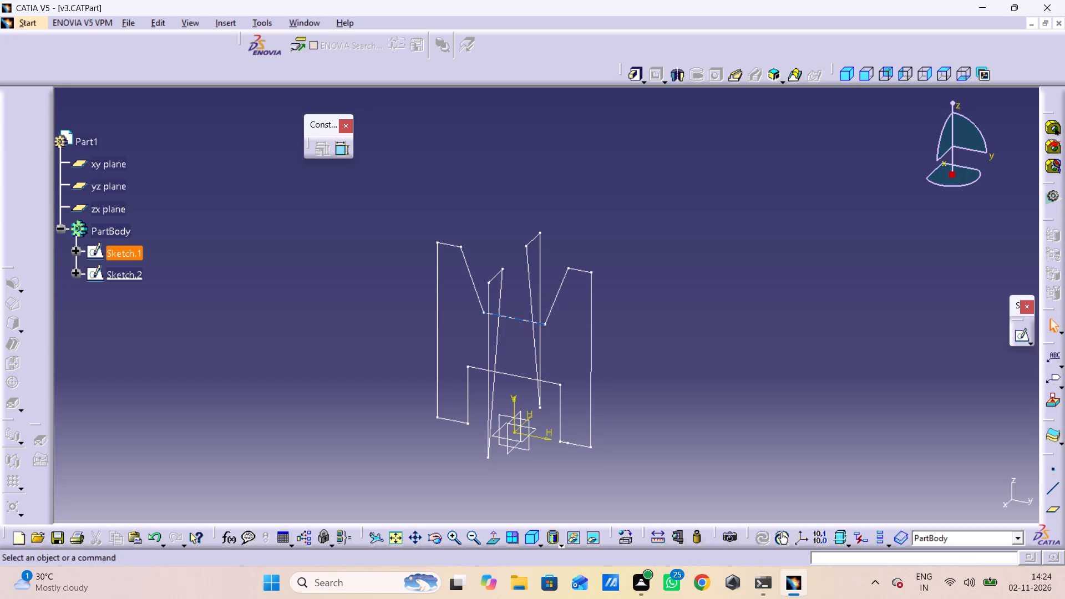
pyautogui.doubleClick(100, 251)
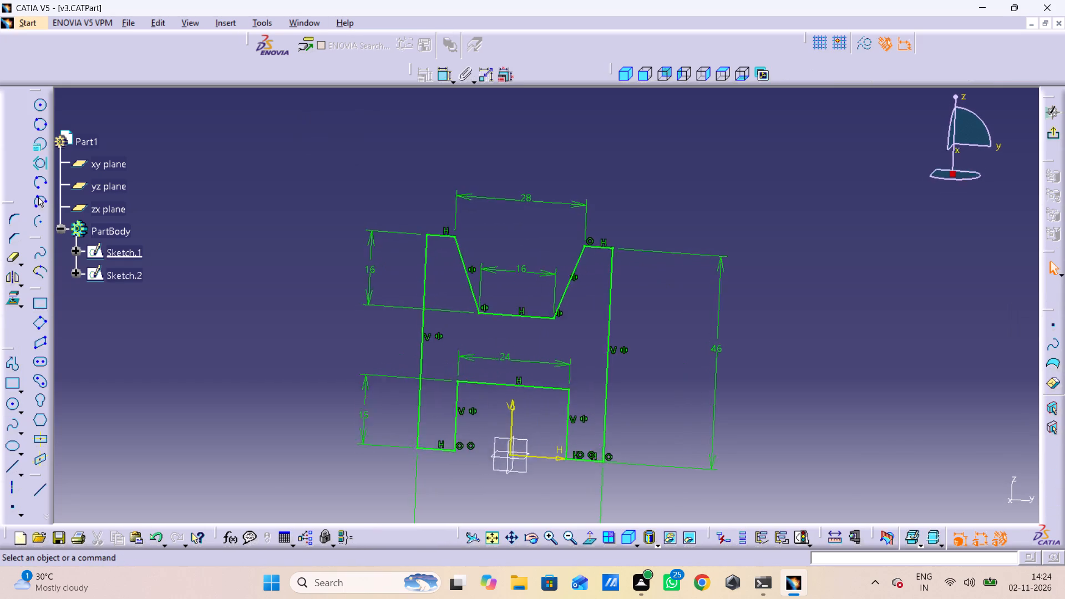
pyautogui.click(1053, 141)
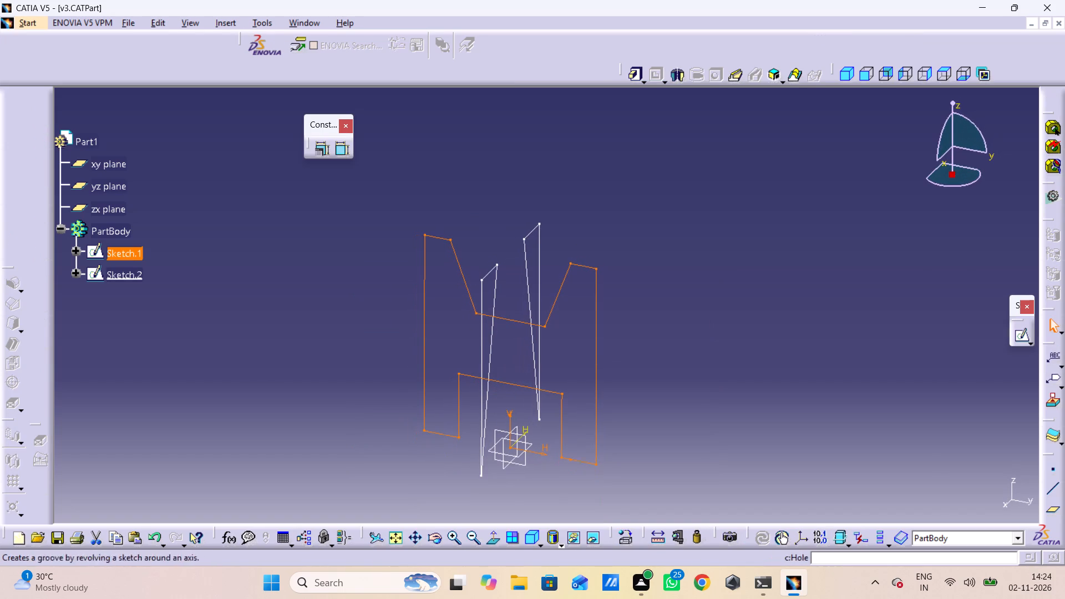
pyautogui.doubleClick(634, 80)
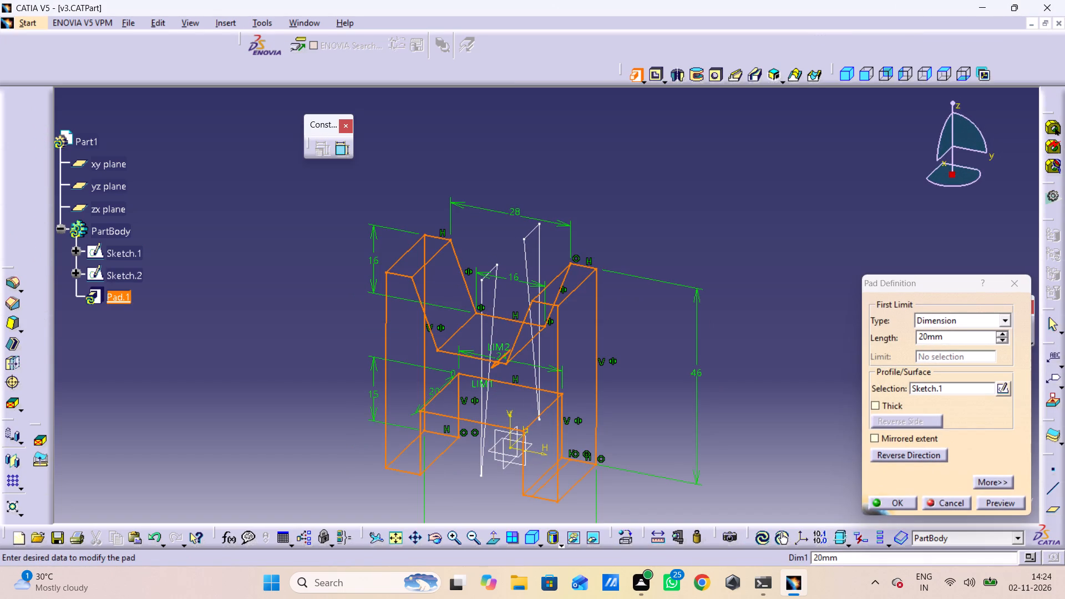
pyautogui.moveTo(949, 338); pyautogui.dragTo(892, 350)
pyautogui.write('15')
pyautogui.click(870, 444)
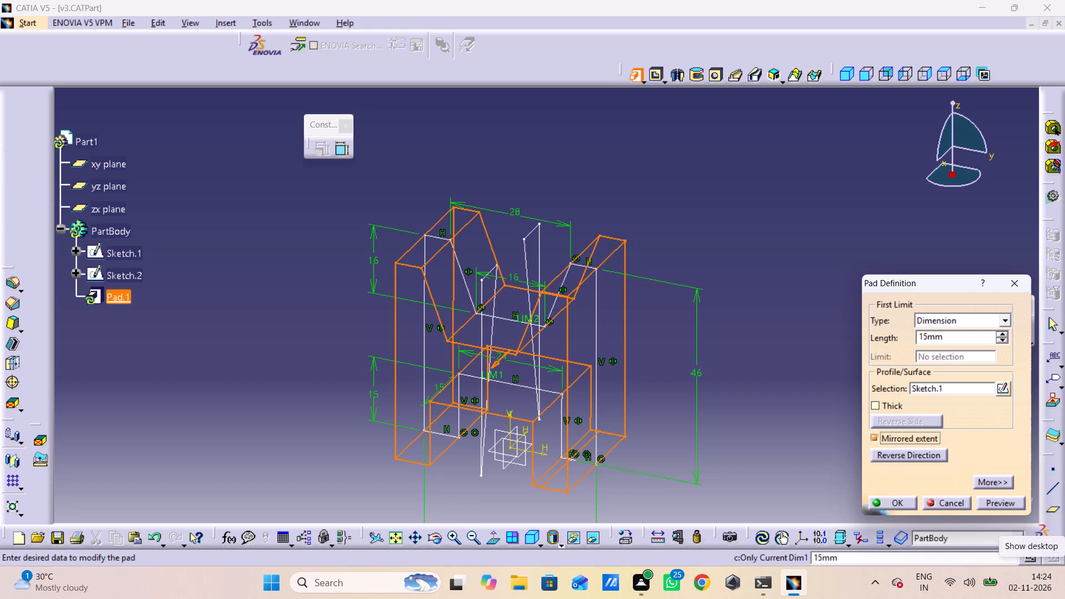
pyautogui.click(1011, 507)
pyautogui.click(902, 499)
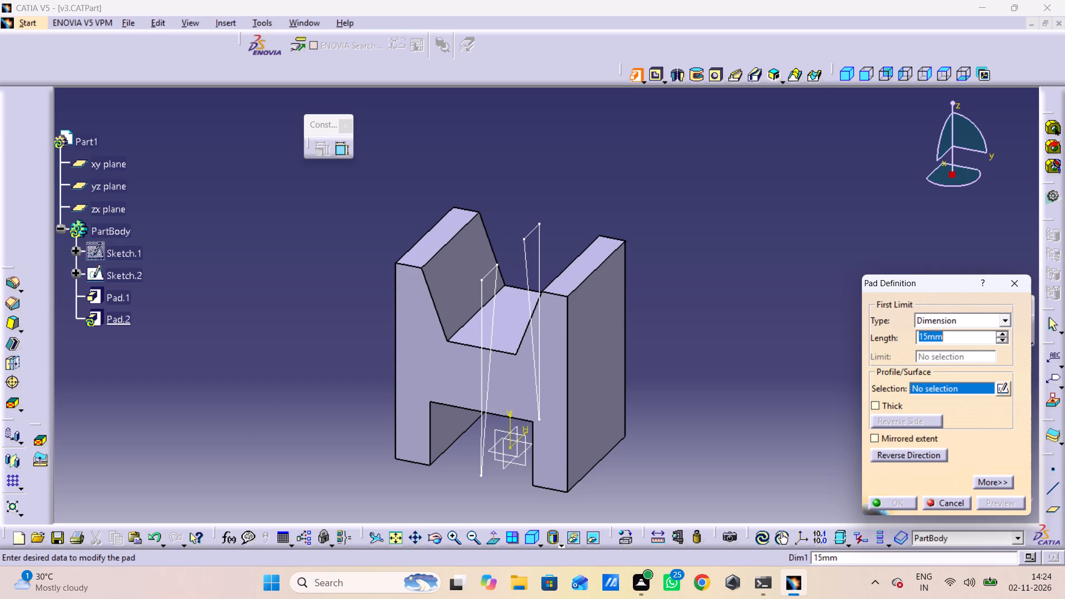
pyautogui.click(1003, 290)
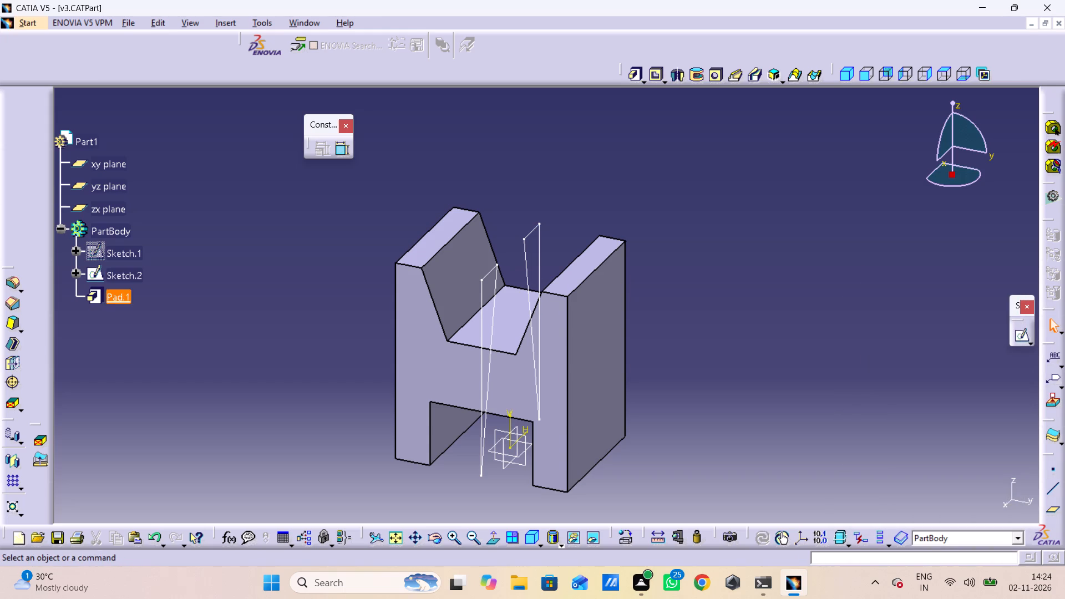
# Cut the two mirrored triangles of the zx plane sketch as a pocket 15 mm deep with mirrored extent.
pyautogui.doubleClick(118, 274)
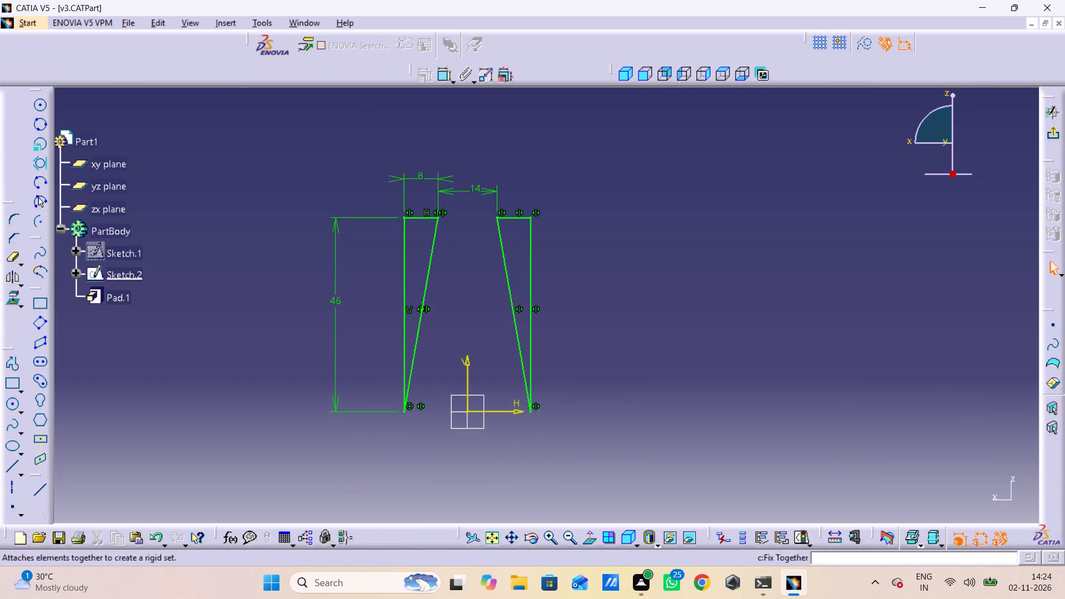
pyautogui.click(1051, 139)
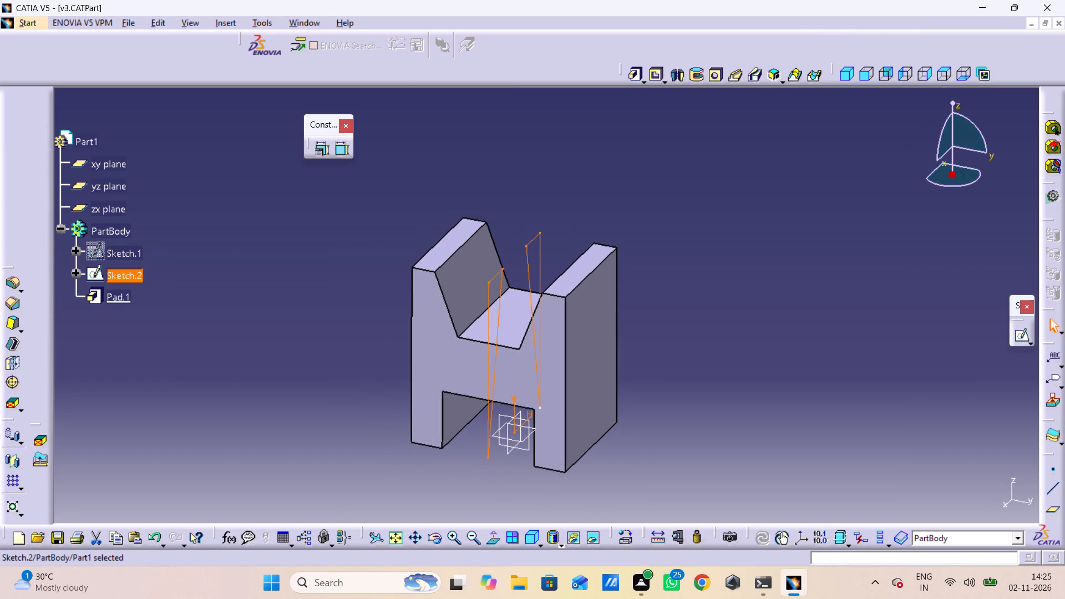
pyautogui.click(655, 74)
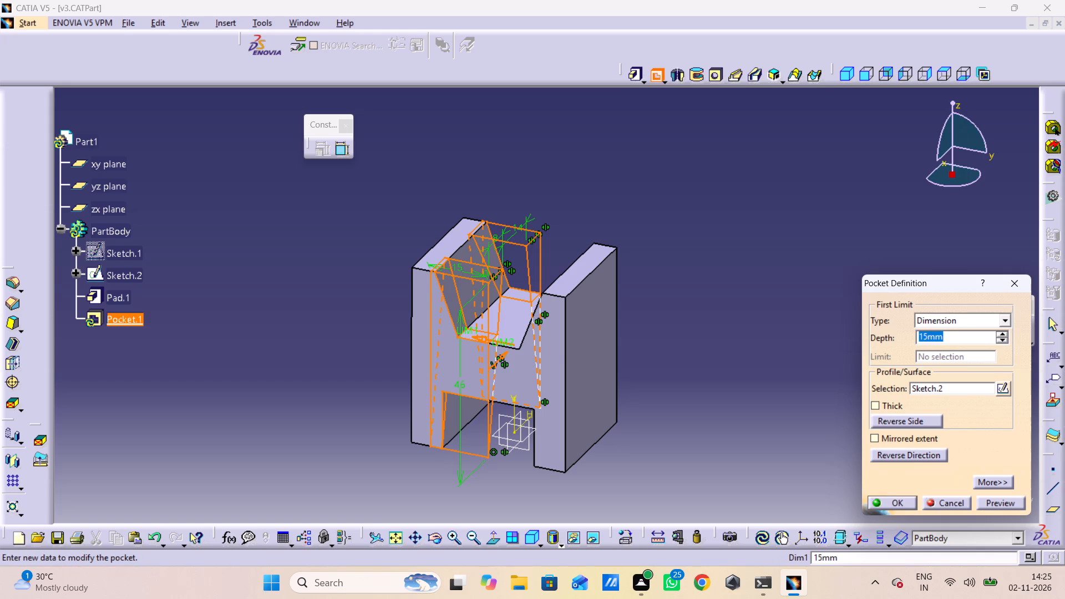
pyautogui.click(906, 438)
pyautogui.click(885, 500)
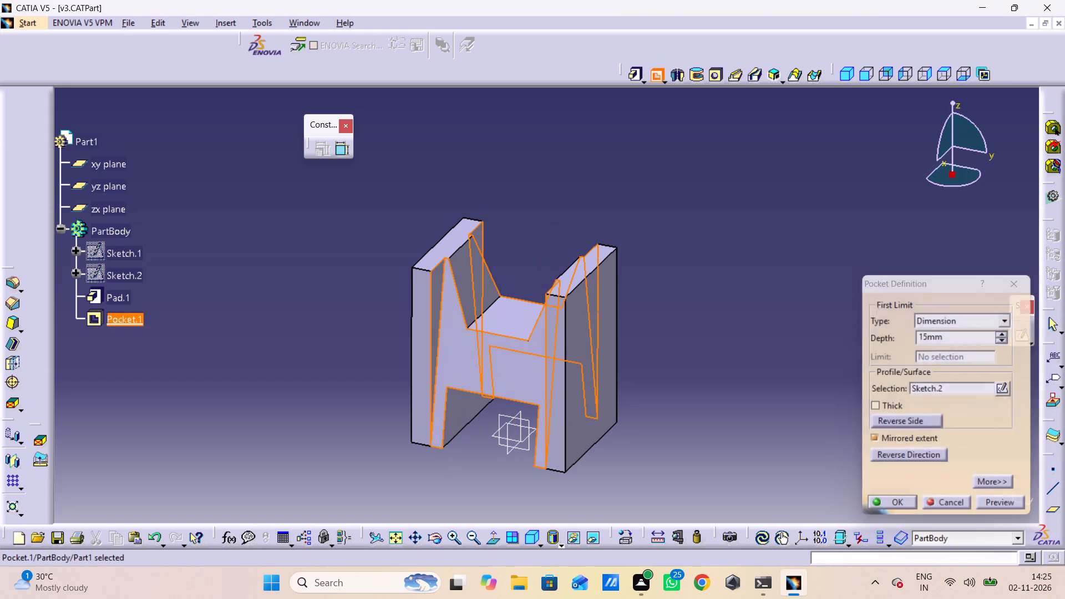
pyautogui.click(730, 477)
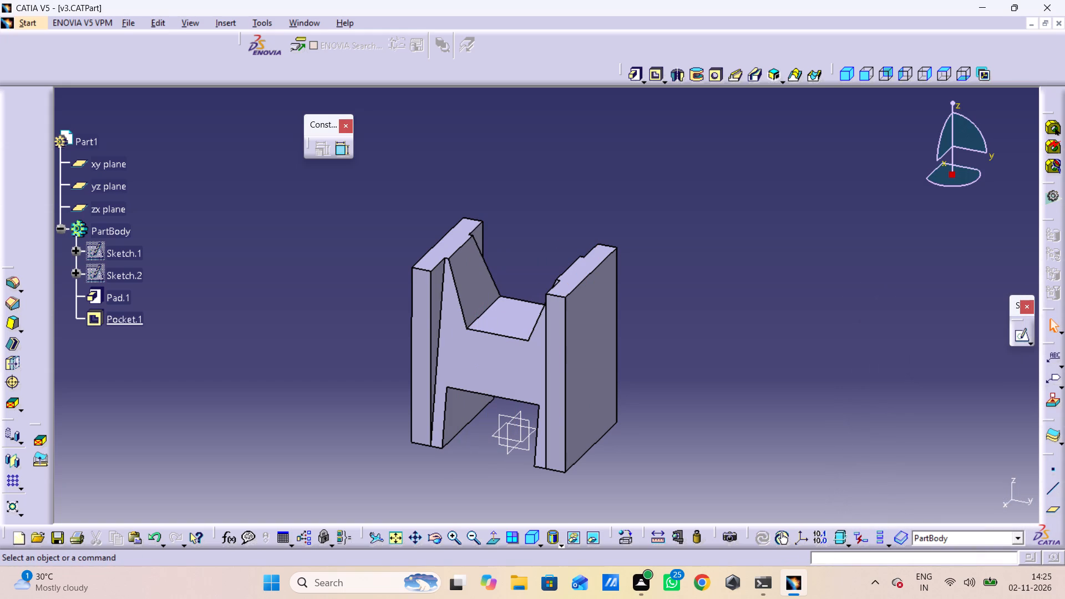
# Set the depth of the triangular pocket to 33 mm.
pyautogui.moveTo(686, 497); pyautogui.dragTo(699, 501, button='middle')
pyautogui.moveTo(686, 497); pyautogui.dragTo(699, 501, button='right')
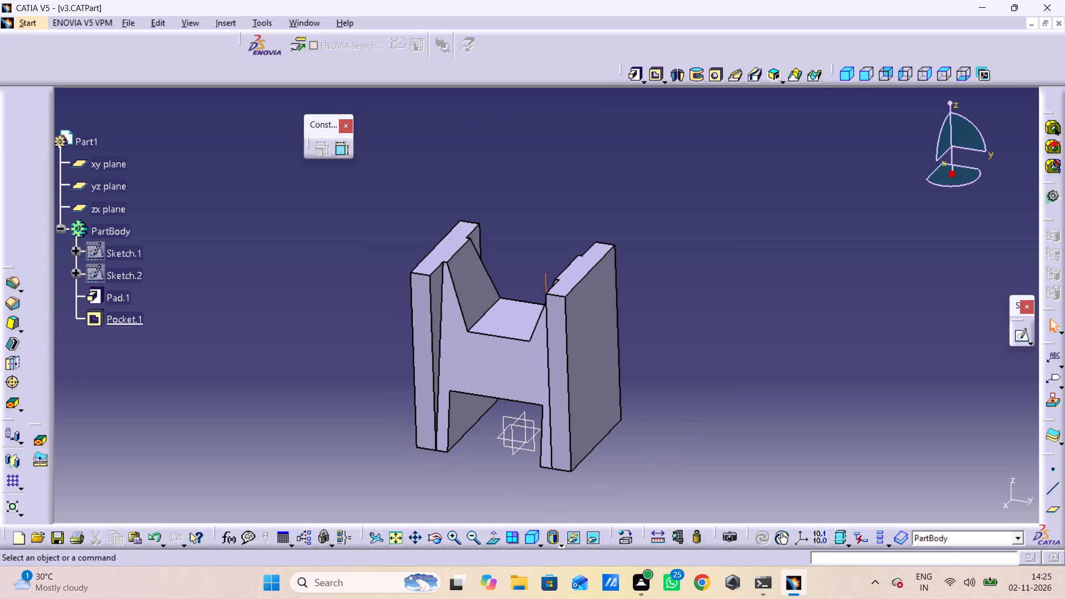
pyautogui.doubleClick(105, 322)
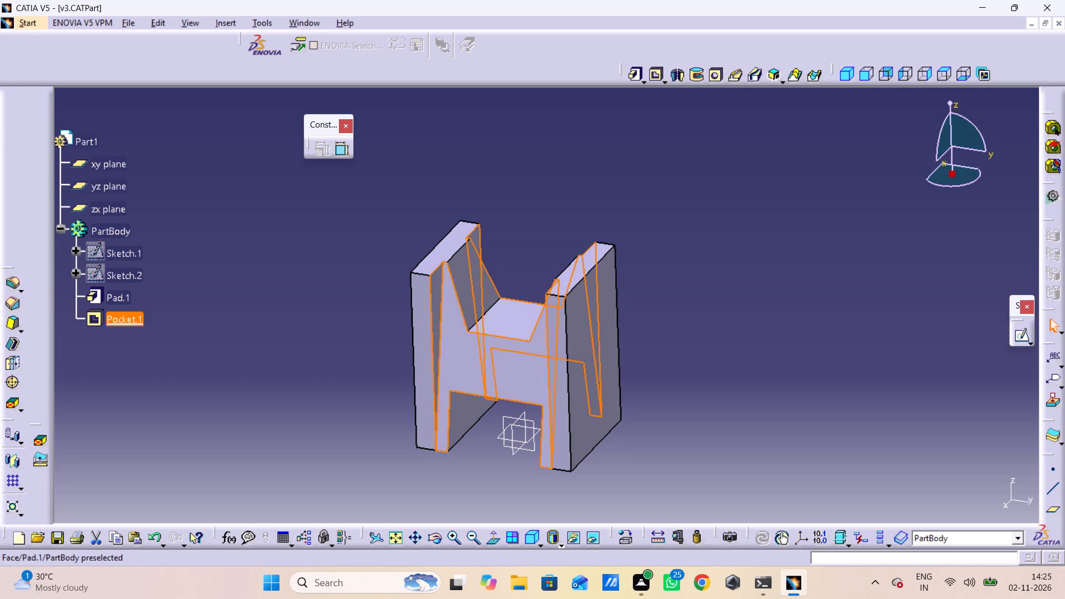
pyautogui.doubleClick(93, 322)
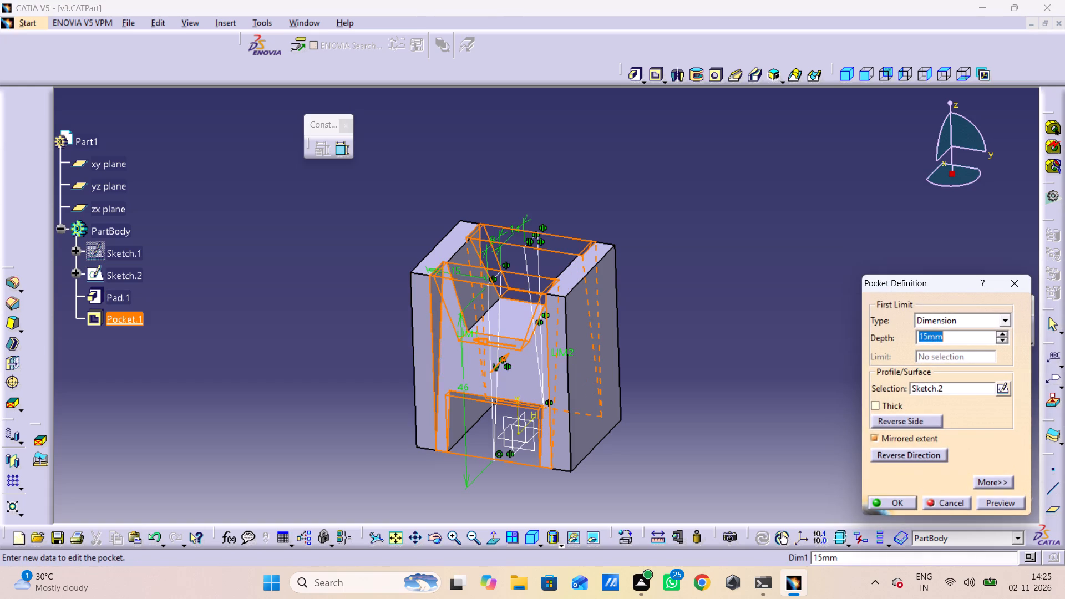
pyautogui.write('33')
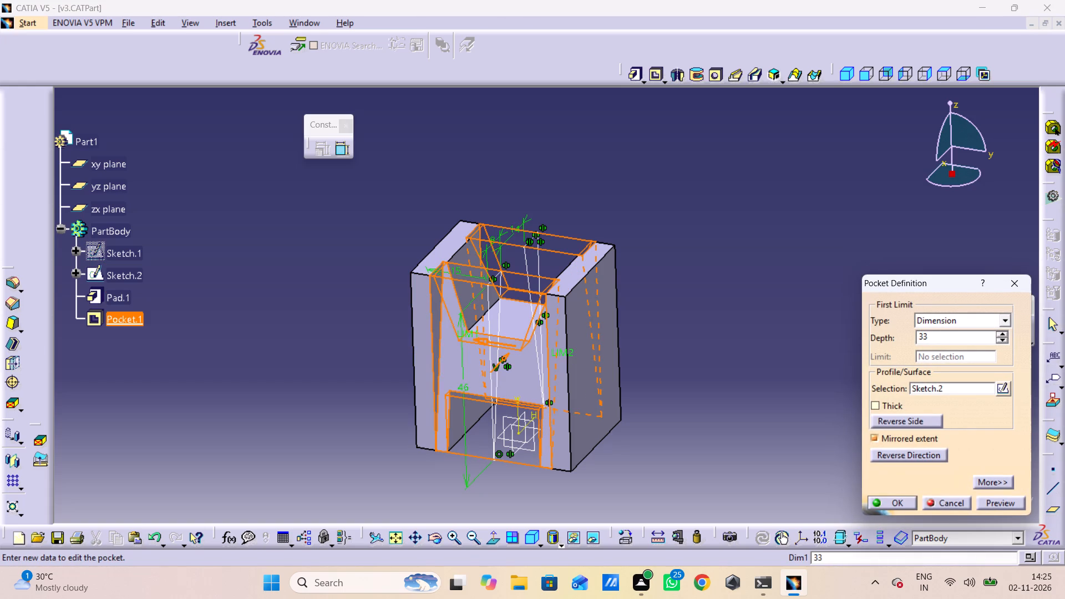
pyautogui.click(900, 506)
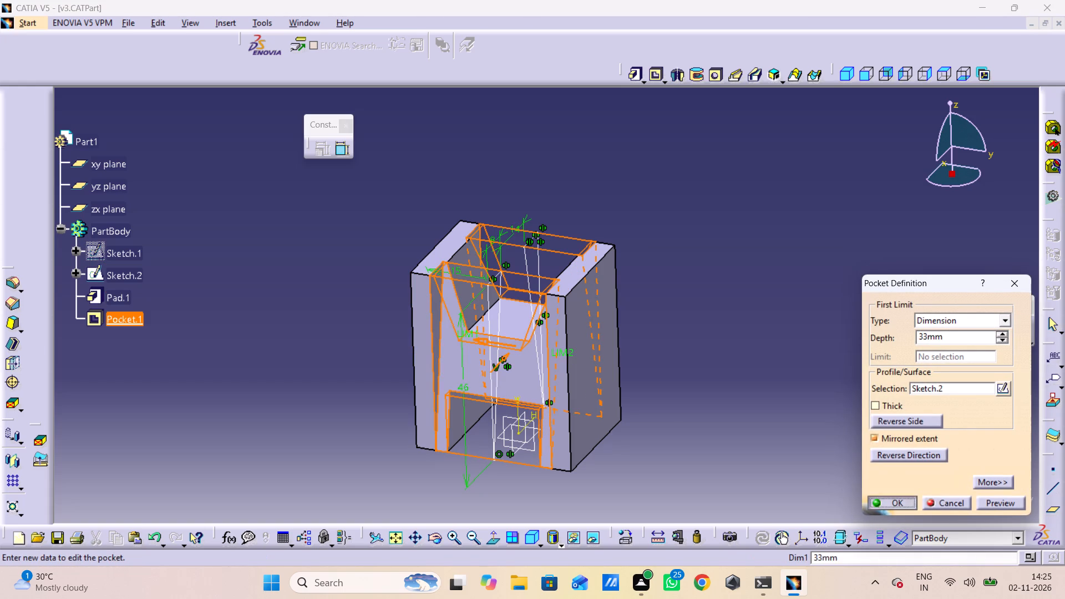
pyautogui.click(772, 496)
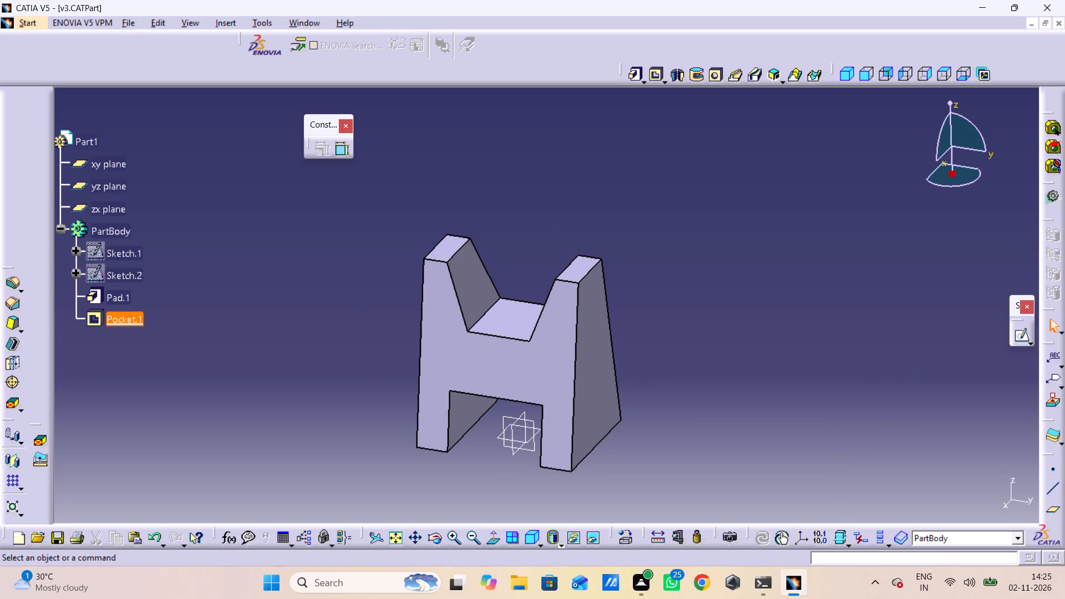
# Start a sketch on the yz plane and draw a rectangle about 20 mm wide in the lower slot, extending slightly below the block.
pyautogui.click(529, 422)
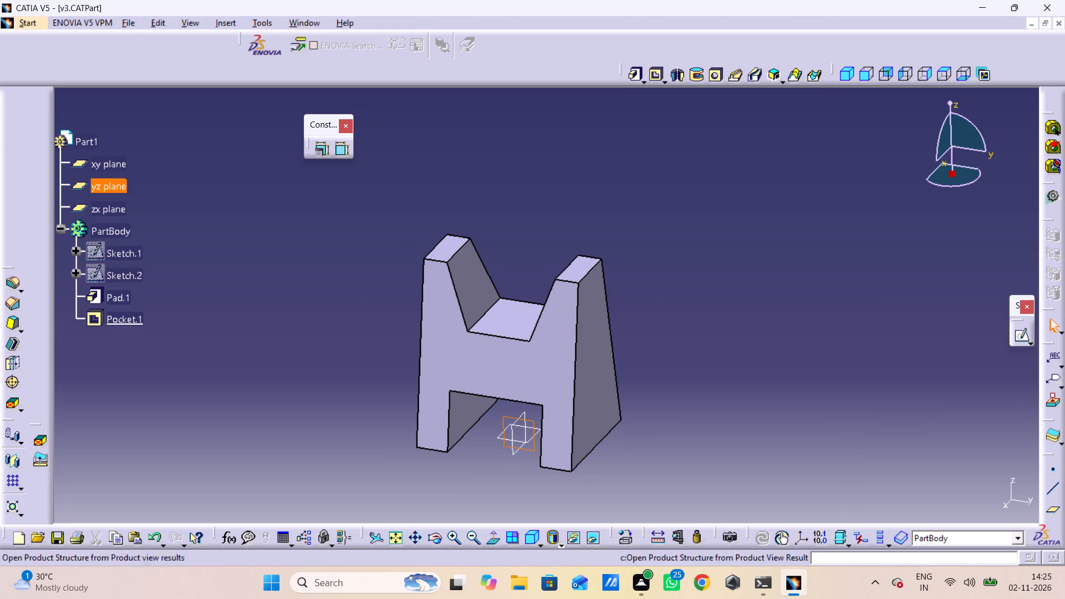
pyautogui.click(1018, 335)
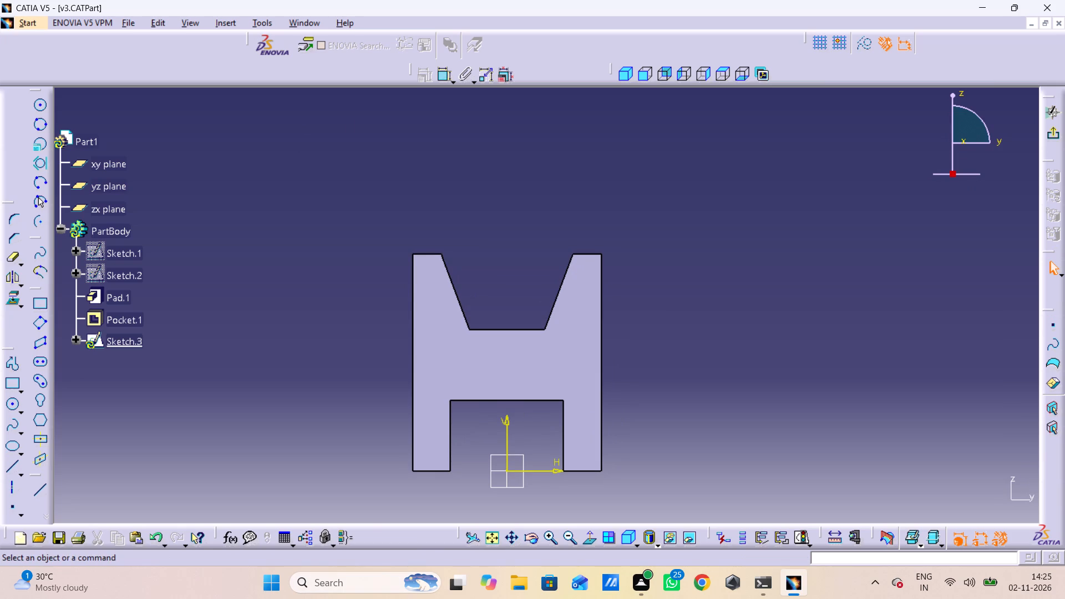
pyautogui.click(15, 385)
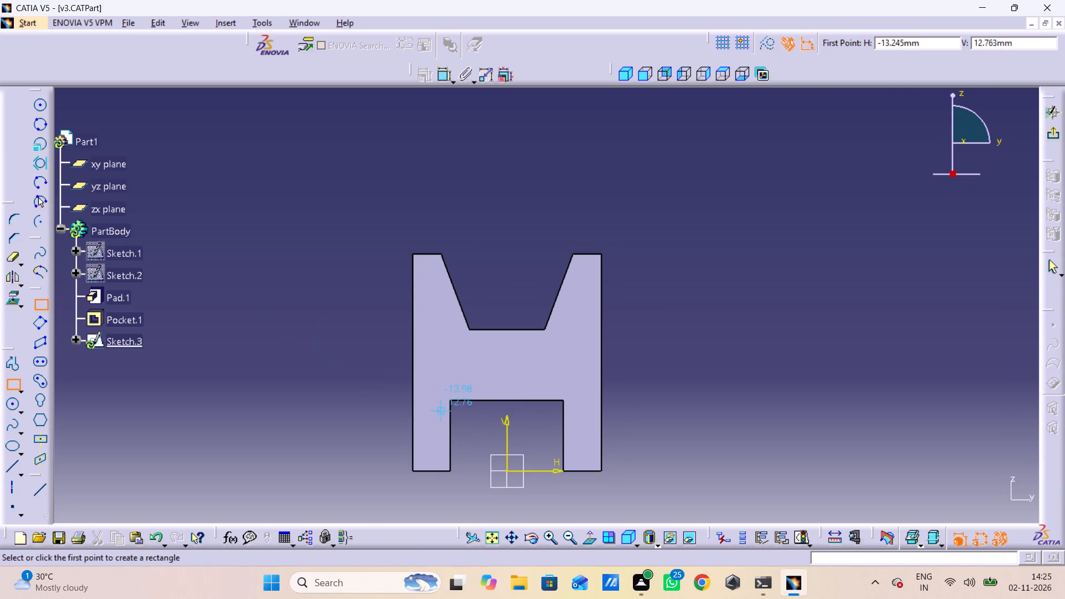
pyautogui.moveTo(464, 412); pyautogui.dragTo(464, 417)
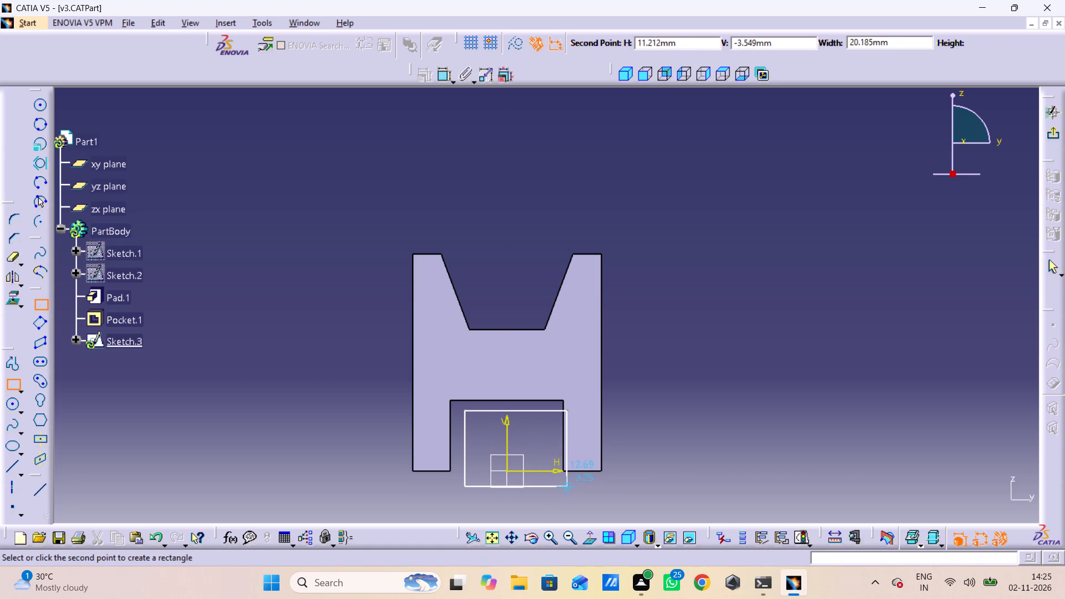
pyautogui.click(557, 484)
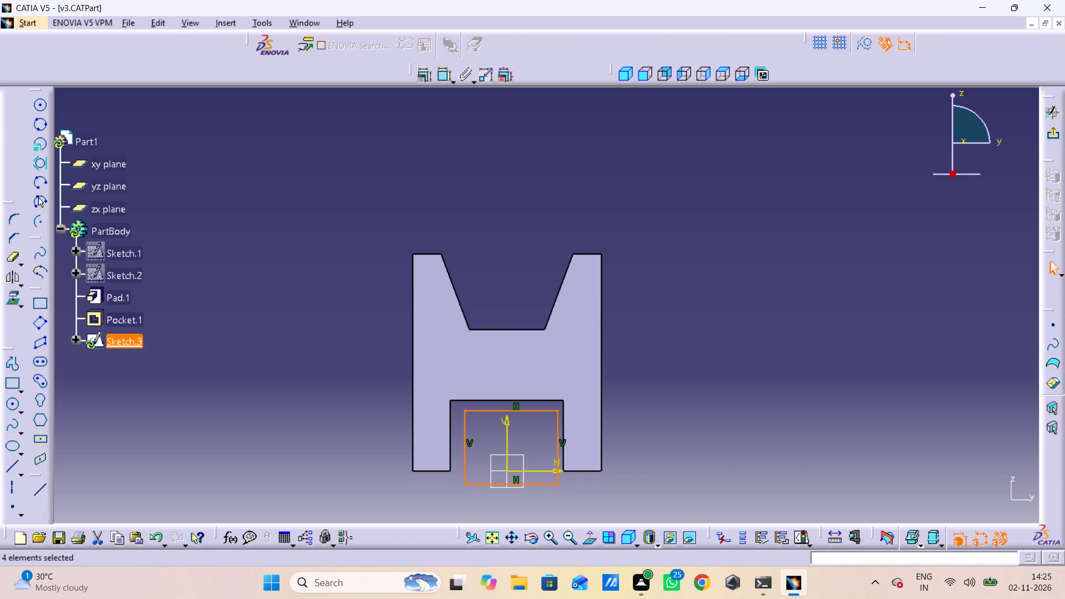
pyautogui.click(688, 403)
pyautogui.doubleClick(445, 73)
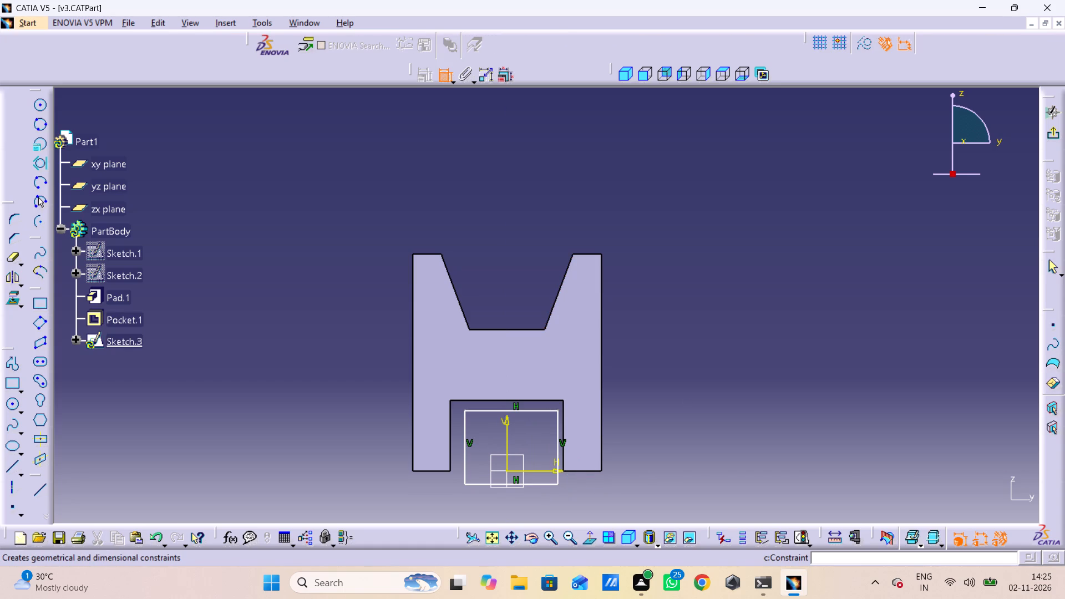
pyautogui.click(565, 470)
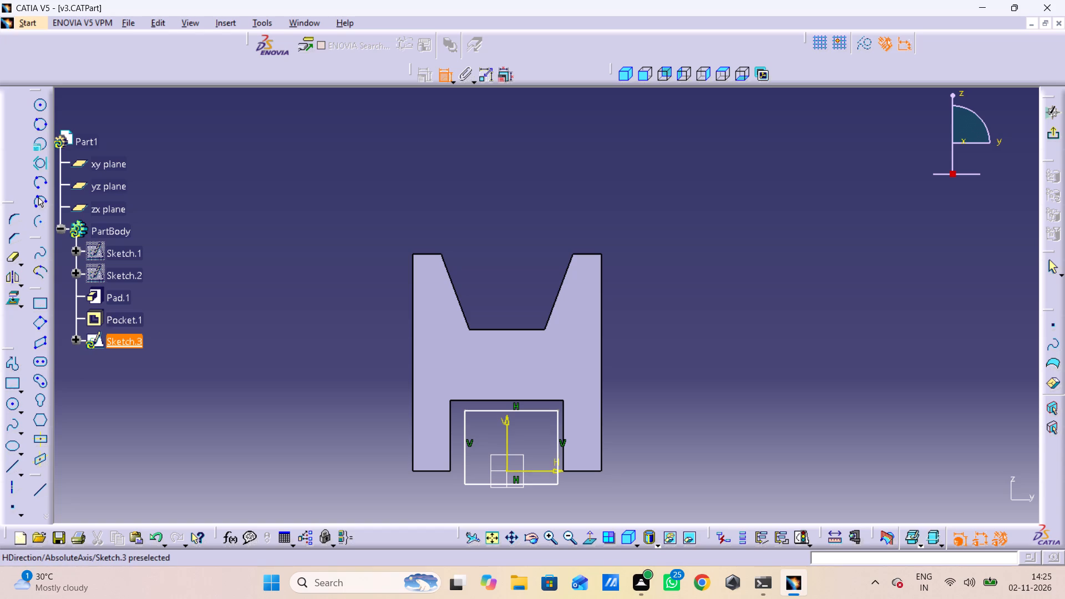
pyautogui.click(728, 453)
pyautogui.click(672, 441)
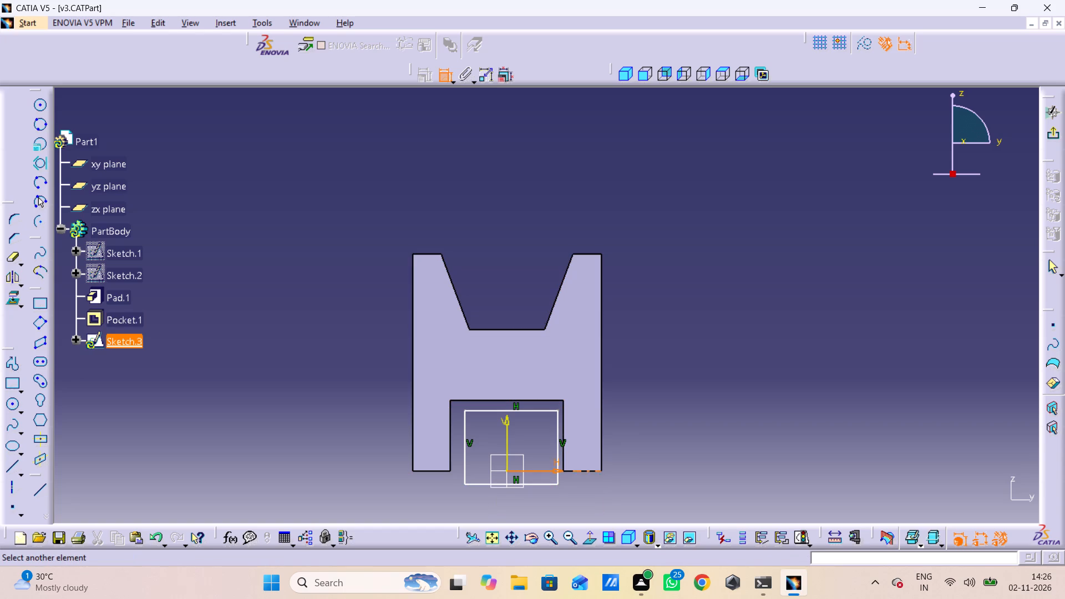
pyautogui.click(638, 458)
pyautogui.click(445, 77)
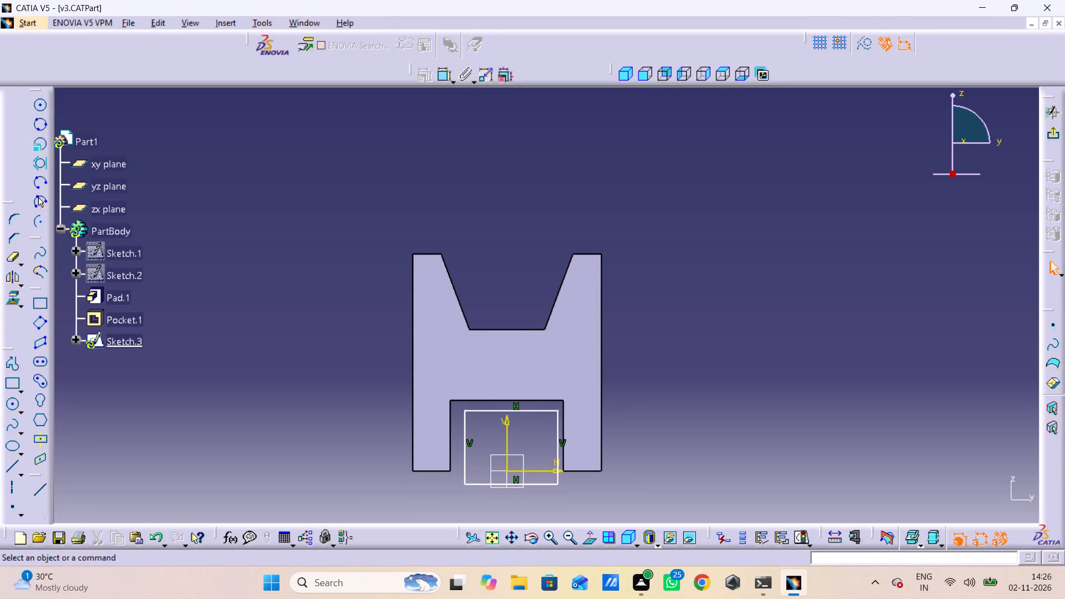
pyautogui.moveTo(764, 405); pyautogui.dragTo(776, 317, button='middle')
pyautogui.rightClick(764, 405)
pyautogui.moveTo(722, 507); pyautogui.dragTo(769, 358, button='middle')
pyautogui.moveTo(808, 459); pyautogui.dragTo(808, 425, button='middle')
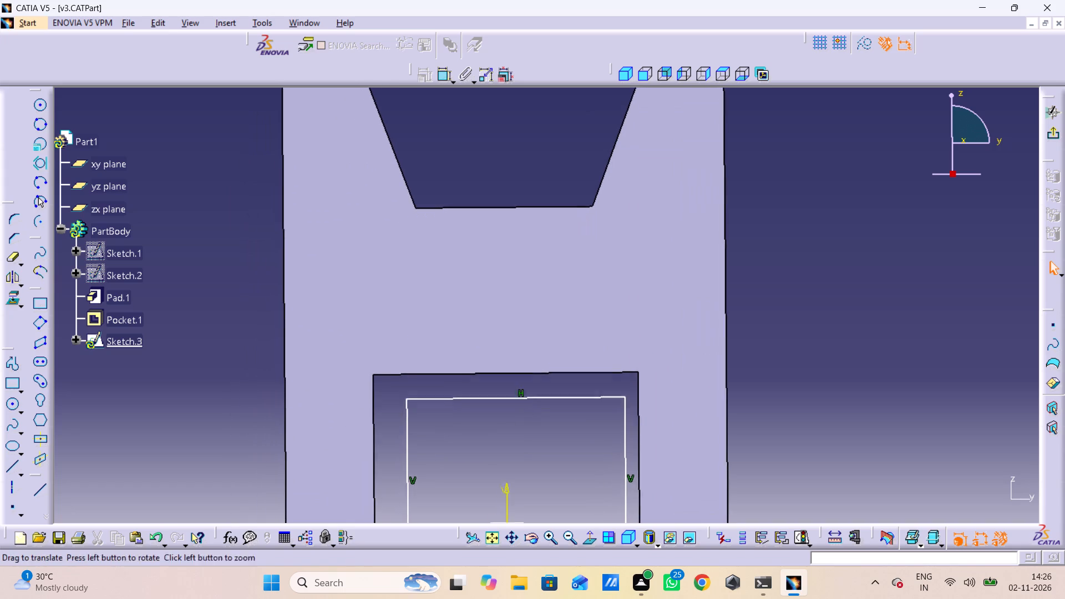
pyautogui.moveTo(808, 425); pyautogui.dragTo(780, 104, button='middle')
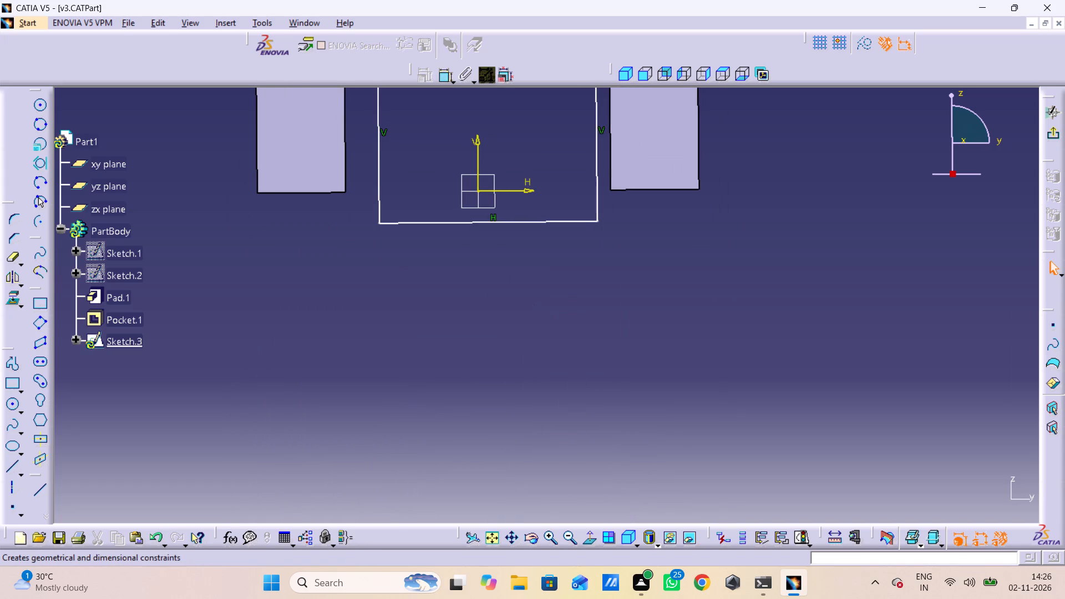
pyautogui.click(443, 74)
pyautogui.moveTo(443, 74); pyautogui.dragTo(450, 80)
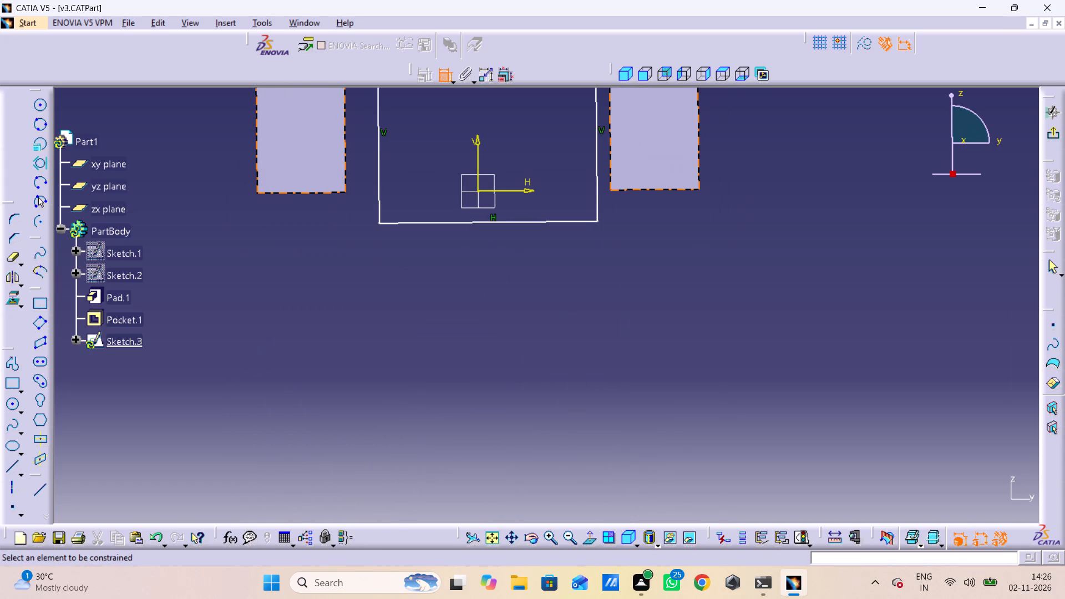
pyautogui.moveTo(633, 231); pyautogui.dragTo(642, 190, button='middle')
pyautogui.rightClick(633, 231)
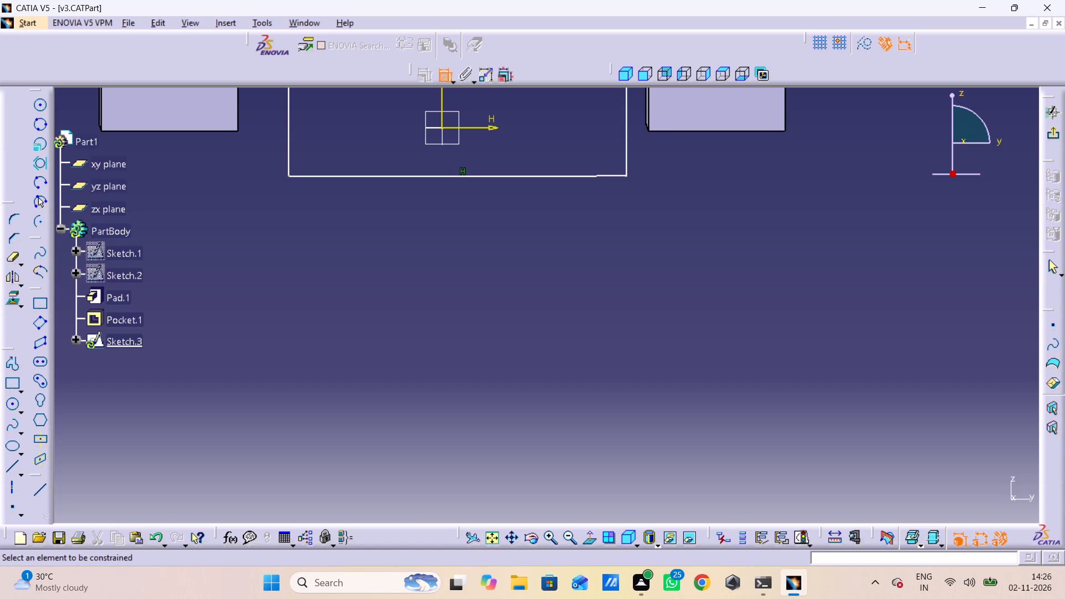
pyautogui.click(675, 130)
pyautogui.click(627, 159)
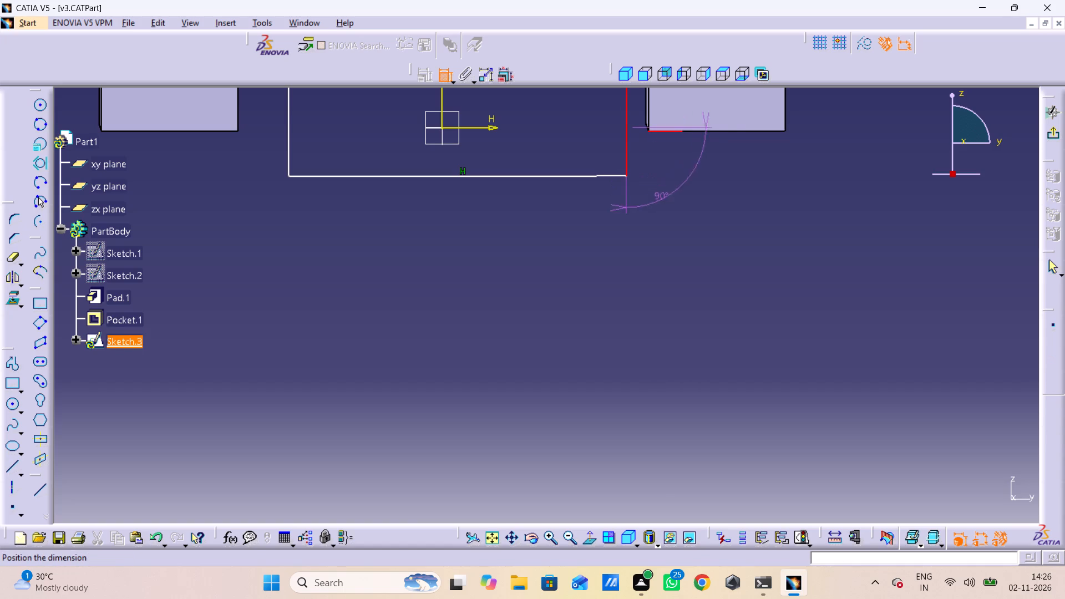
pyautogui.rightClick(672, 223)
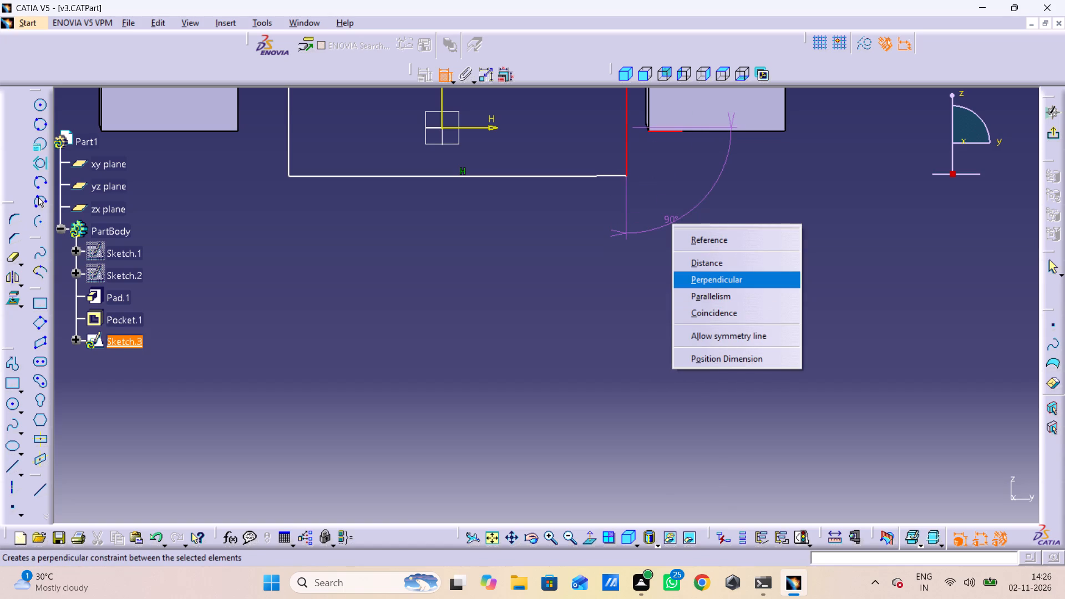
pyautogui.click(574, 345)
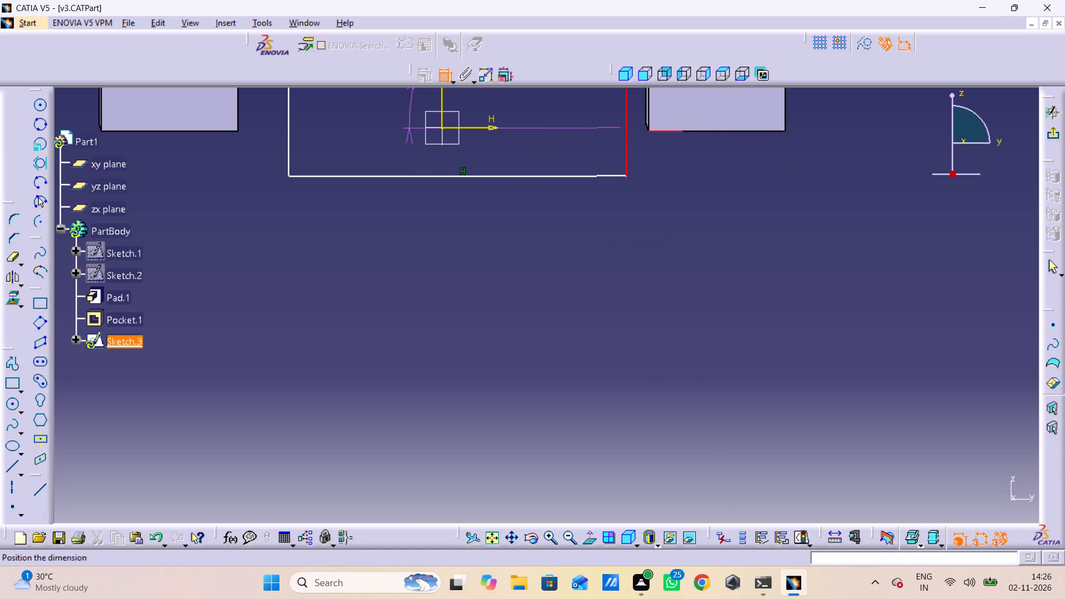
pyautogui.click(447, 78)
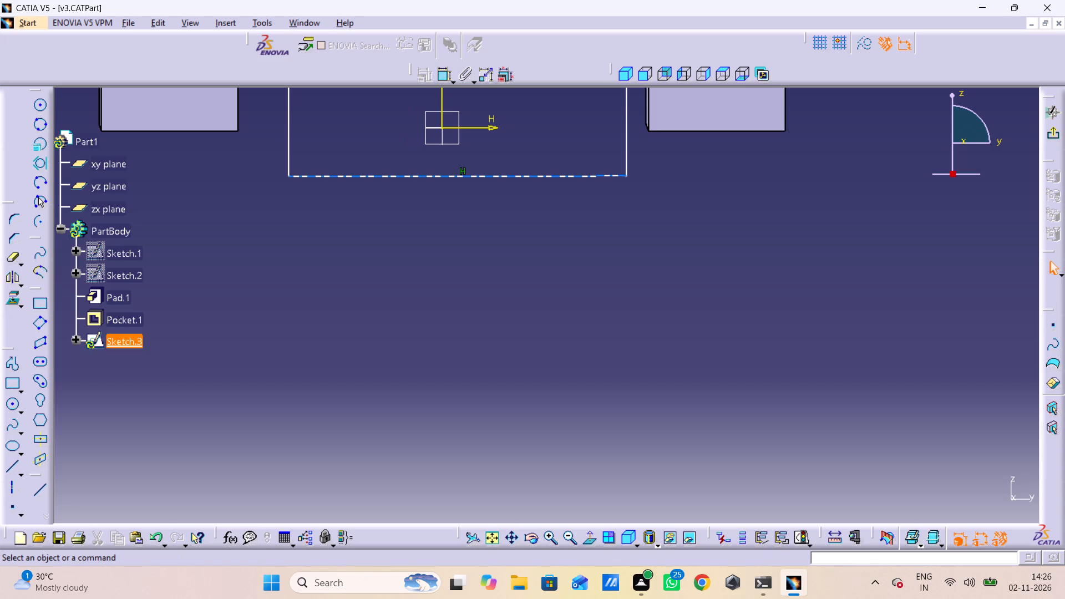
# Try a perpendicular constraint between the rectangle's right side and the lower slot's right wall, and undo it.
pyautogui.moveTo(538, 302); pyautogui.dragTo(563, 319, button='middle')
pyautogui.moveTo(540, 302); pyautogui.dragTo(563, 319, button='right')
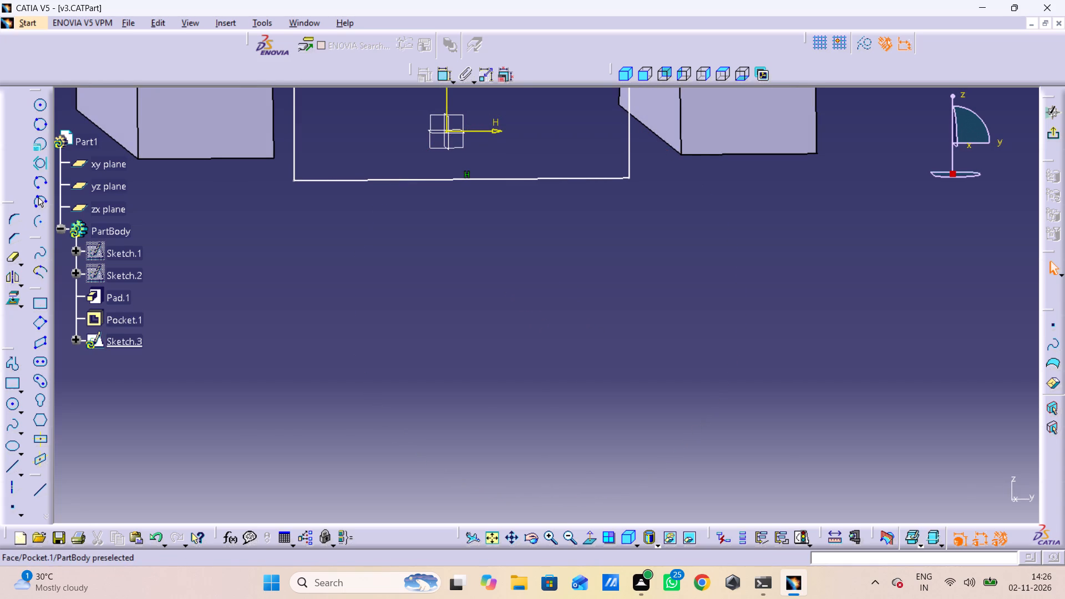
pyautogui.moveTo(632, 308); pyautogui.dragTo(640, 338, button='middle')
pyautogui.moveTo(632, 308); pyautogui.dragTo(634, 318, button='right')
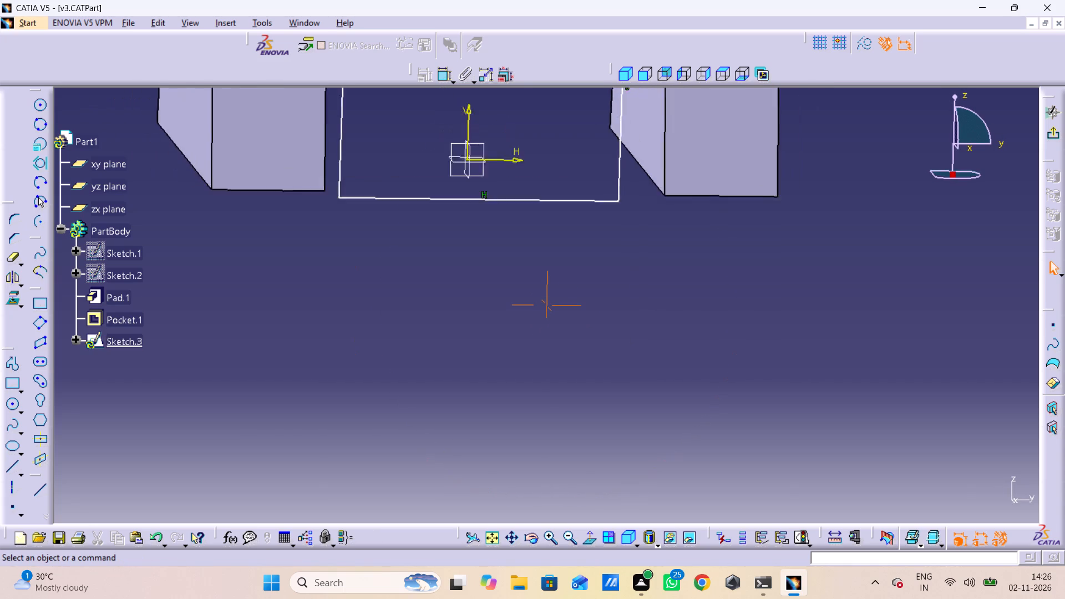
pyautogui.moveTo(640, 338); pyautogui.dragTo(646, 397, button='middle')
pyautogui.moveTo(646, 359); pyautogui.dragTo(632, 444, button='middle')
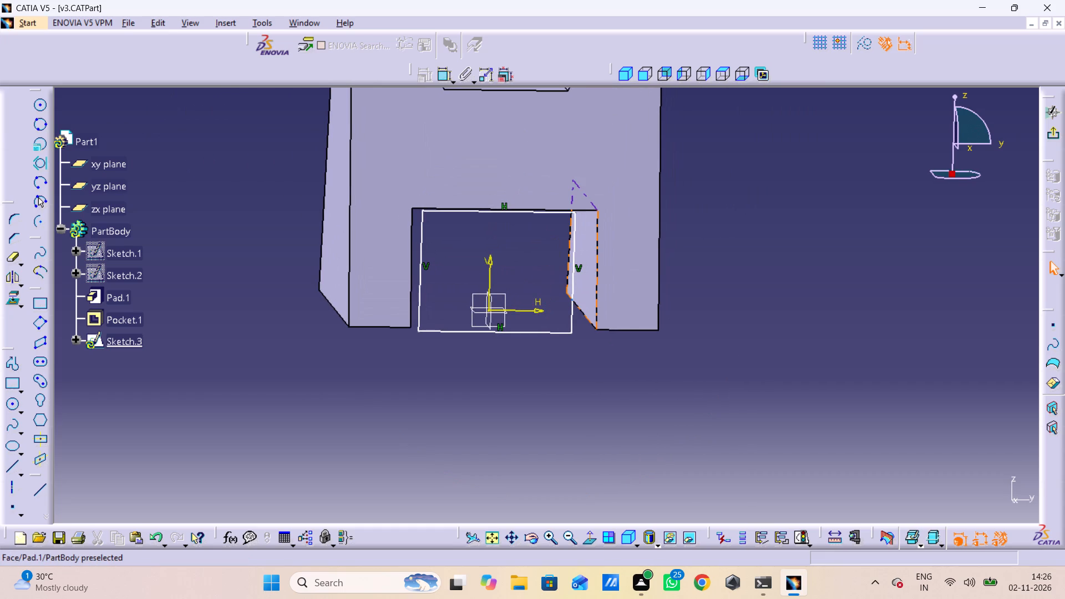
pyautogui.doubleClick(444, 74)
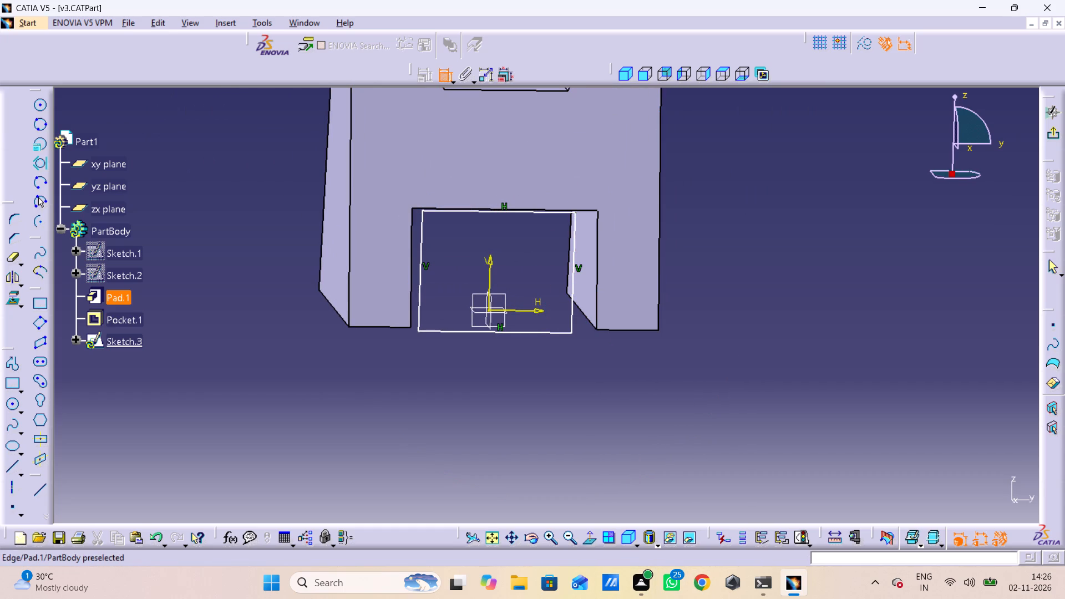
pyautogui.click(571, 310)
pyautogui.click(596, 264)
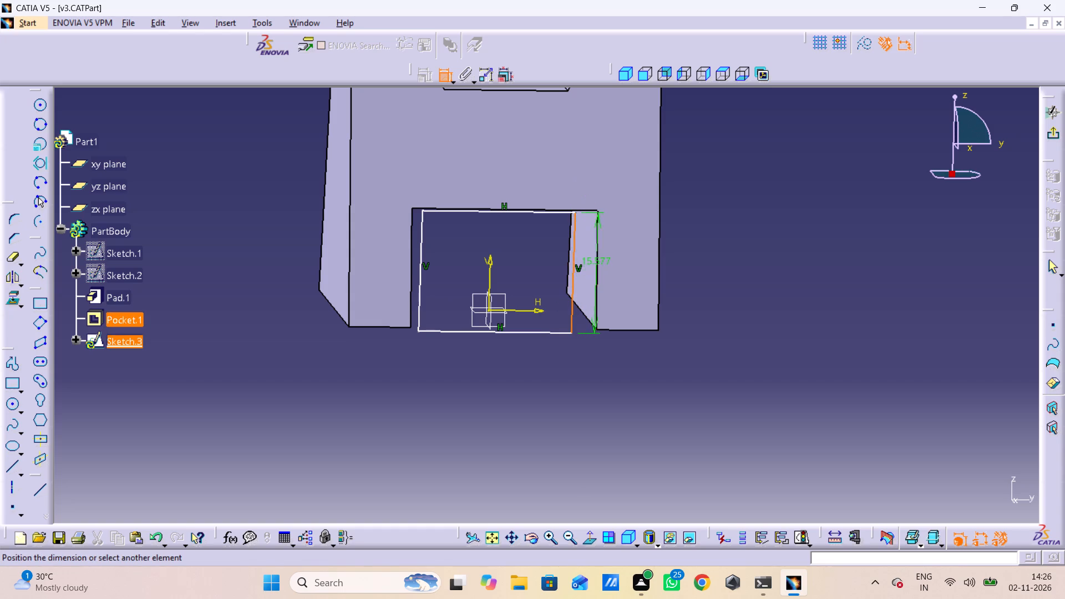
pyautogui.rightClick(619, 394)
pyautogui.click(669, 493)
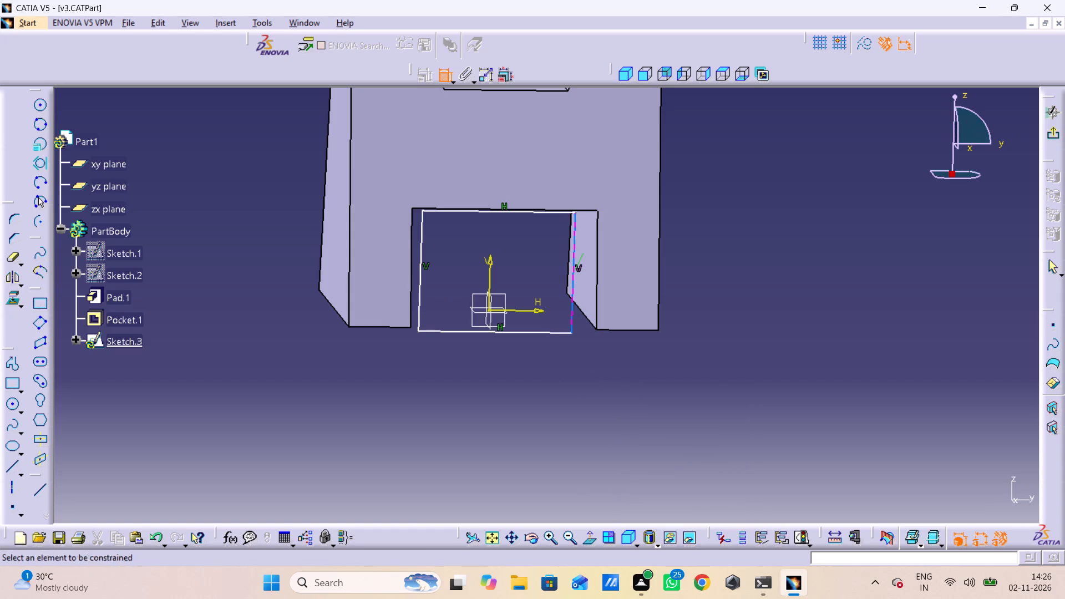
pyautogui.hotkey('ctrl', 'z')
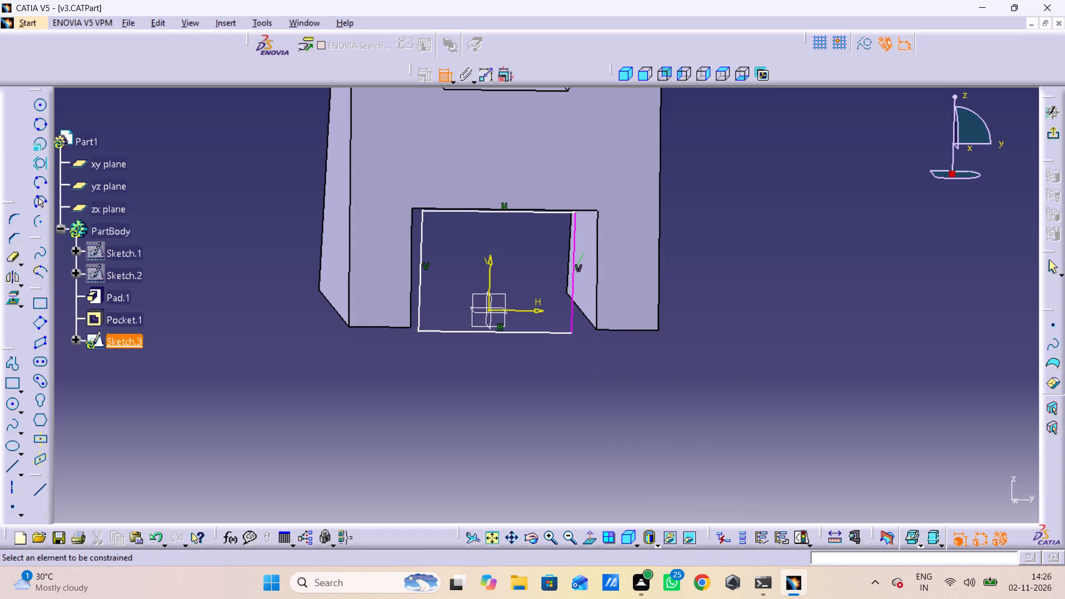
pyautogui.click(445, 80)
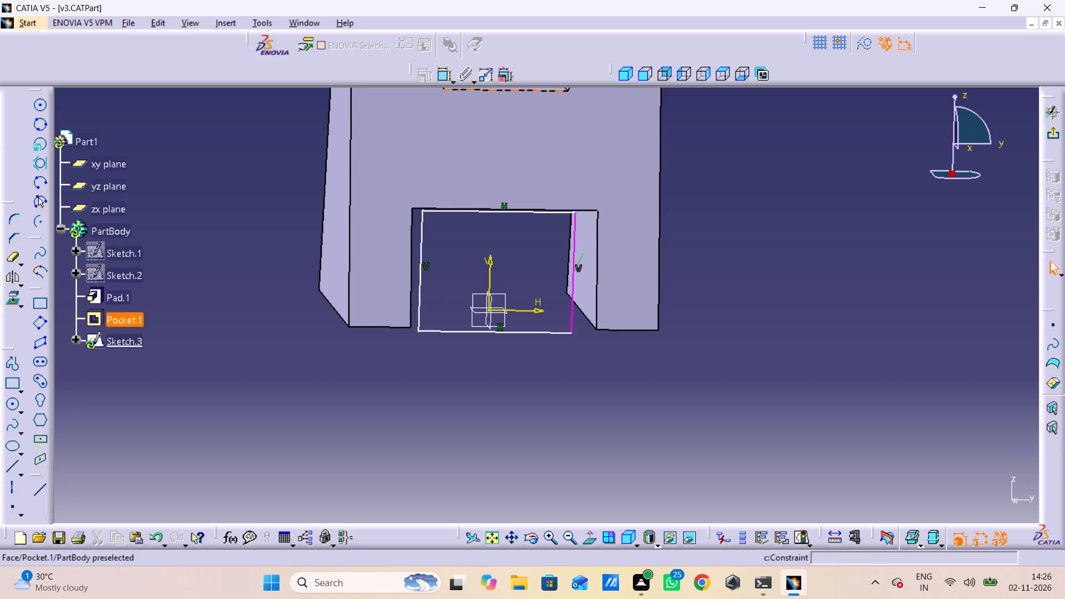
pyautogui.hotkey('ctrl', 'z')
# Make the rectangle's right side coincident with the right wall edge of the lower slot.
pyautogui.doubleClick(442, 69)
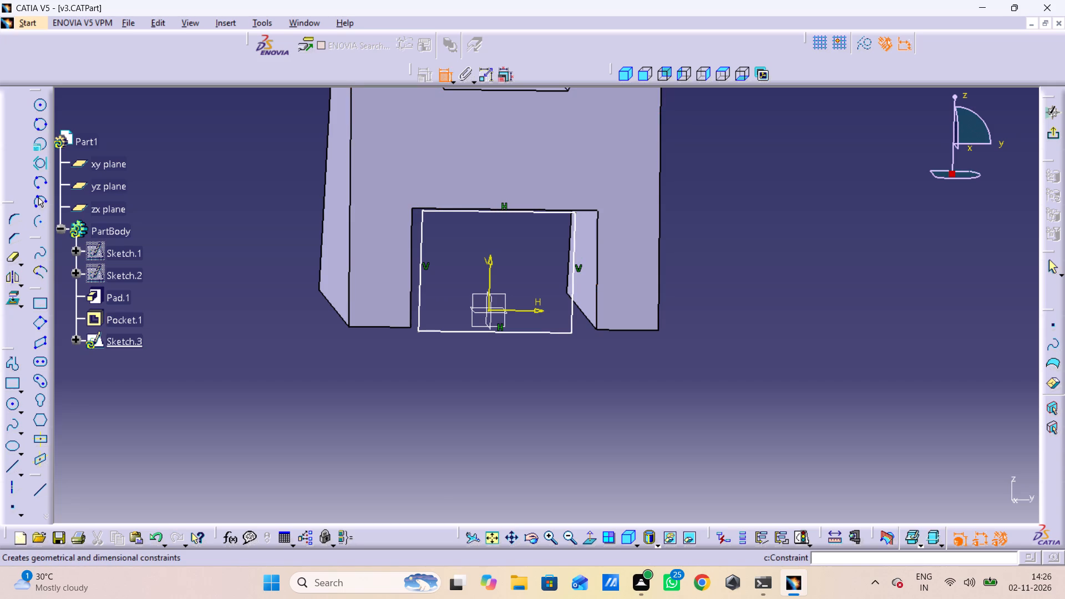
pyautogui.click(575, 312)
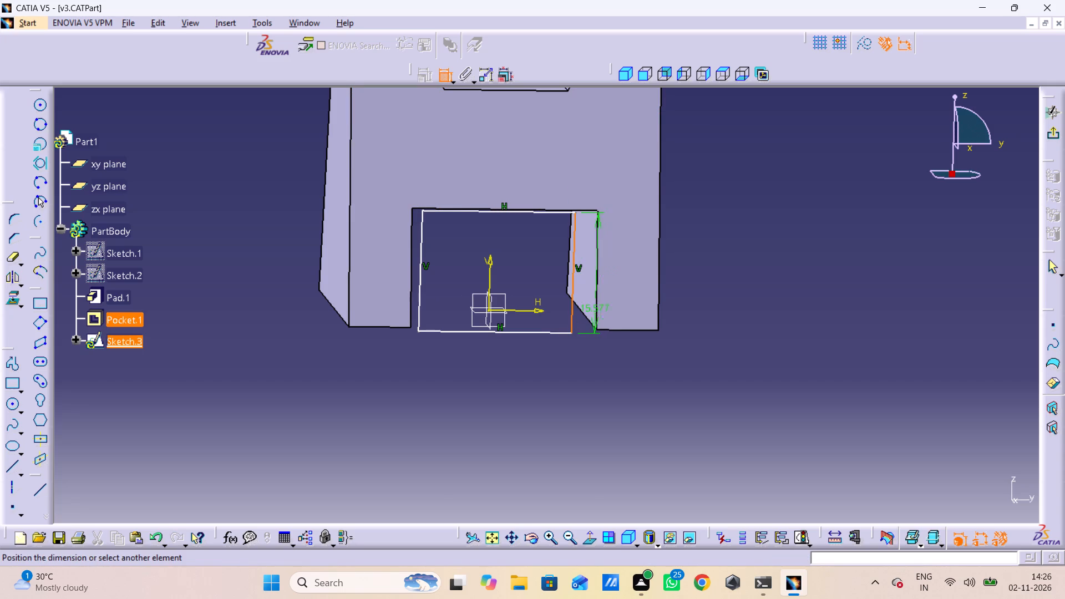
pyautogui.click(599, 271)
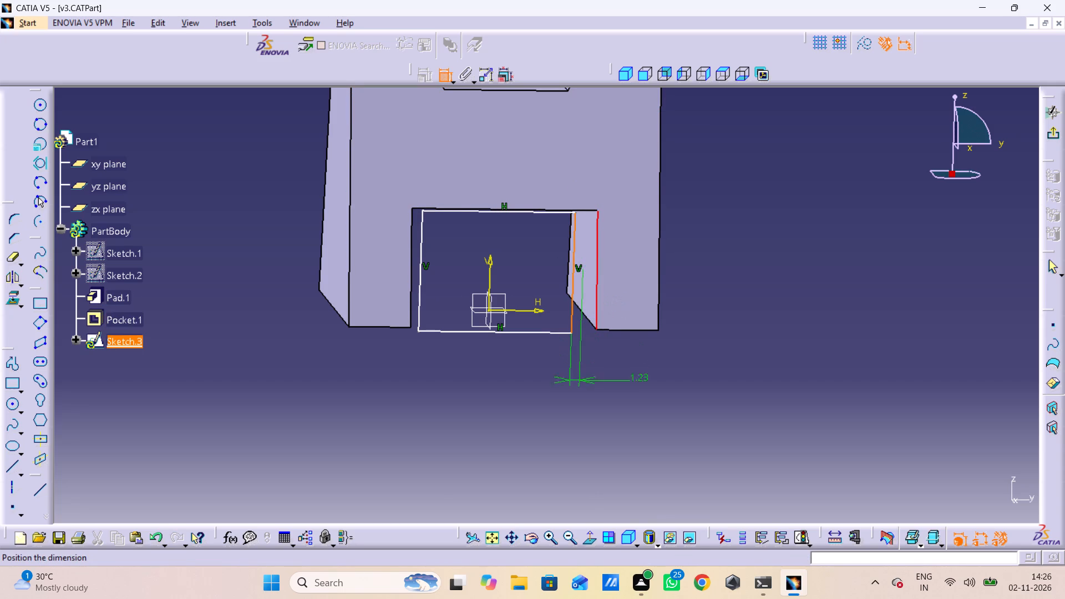
pyautogui.rightClick(636, 393)
pyautogui.click(680, 503)
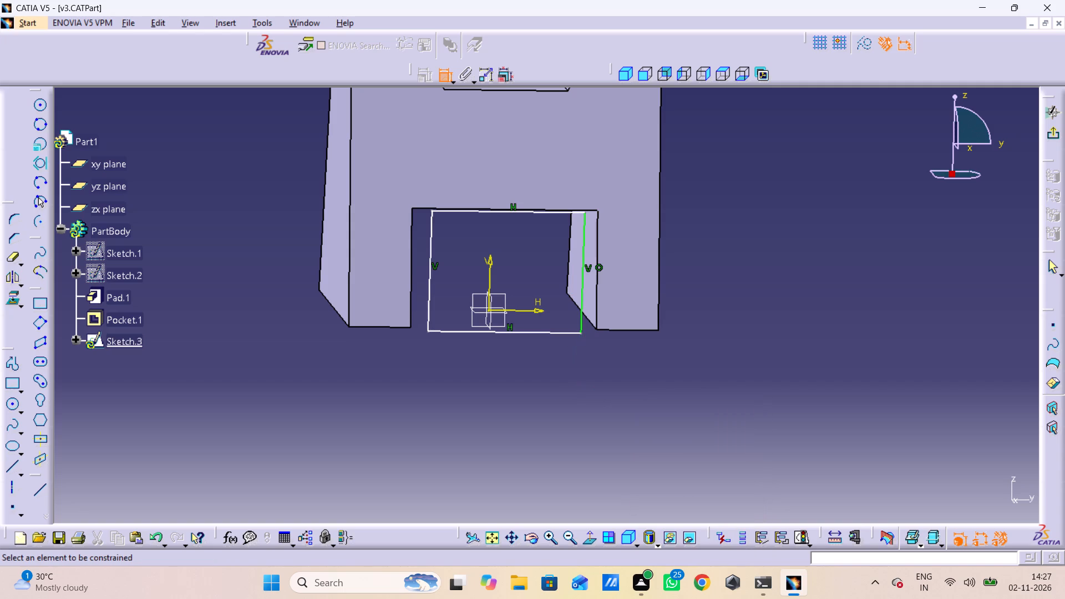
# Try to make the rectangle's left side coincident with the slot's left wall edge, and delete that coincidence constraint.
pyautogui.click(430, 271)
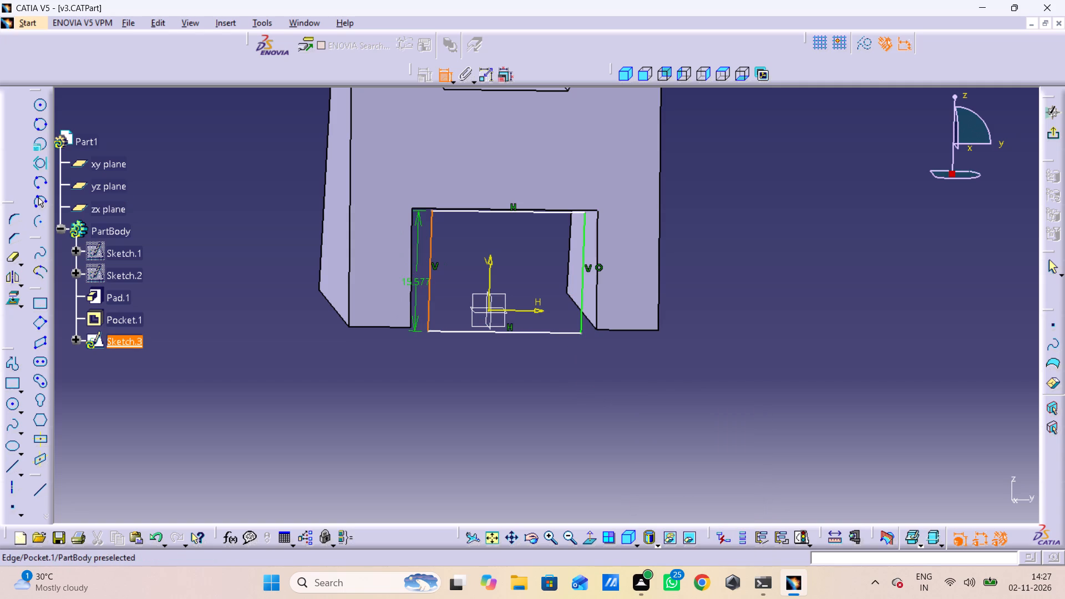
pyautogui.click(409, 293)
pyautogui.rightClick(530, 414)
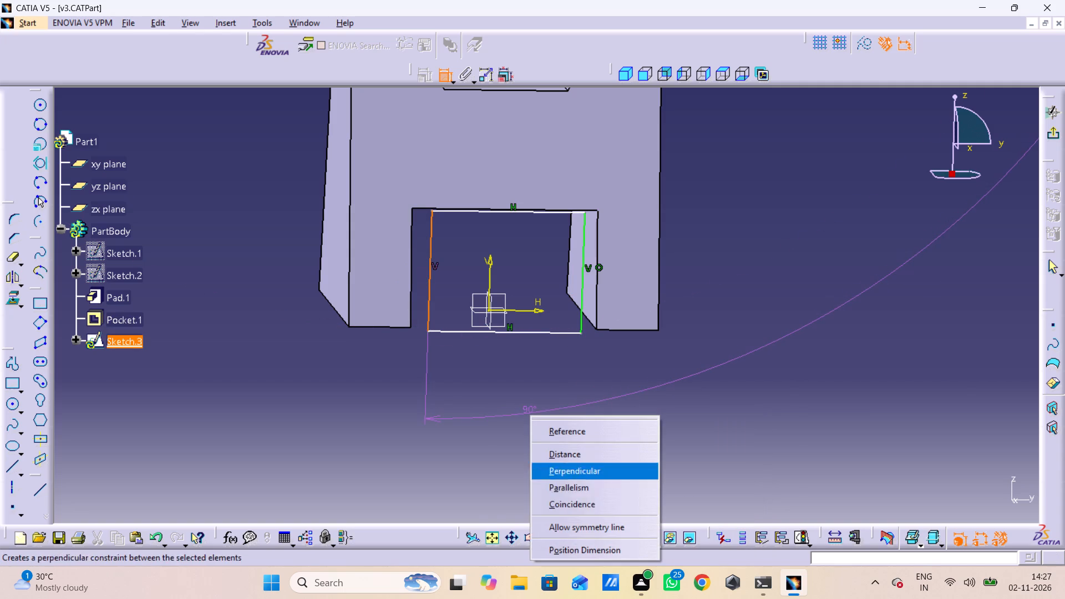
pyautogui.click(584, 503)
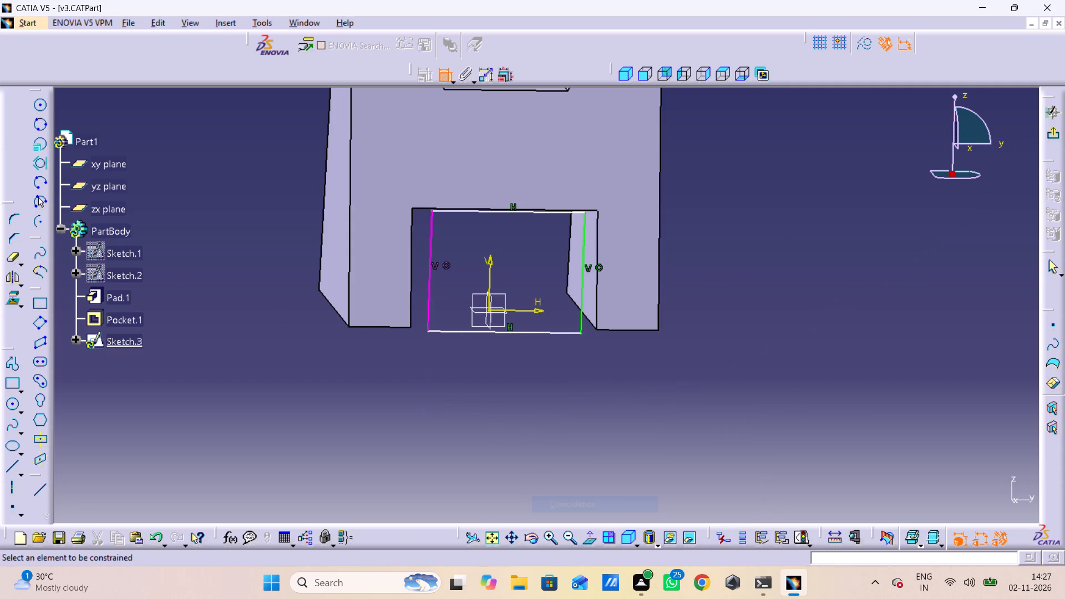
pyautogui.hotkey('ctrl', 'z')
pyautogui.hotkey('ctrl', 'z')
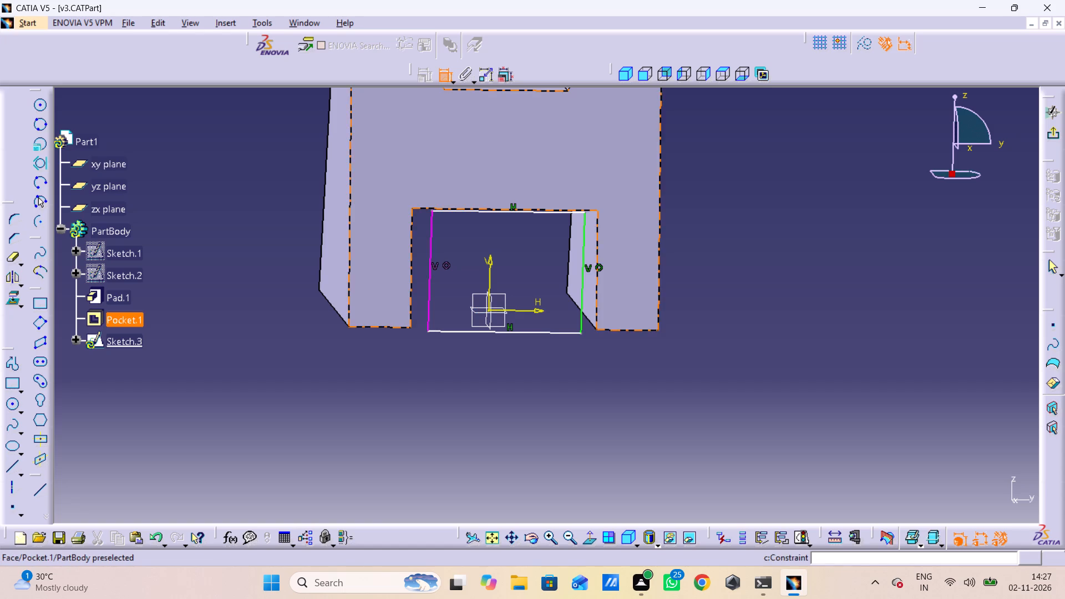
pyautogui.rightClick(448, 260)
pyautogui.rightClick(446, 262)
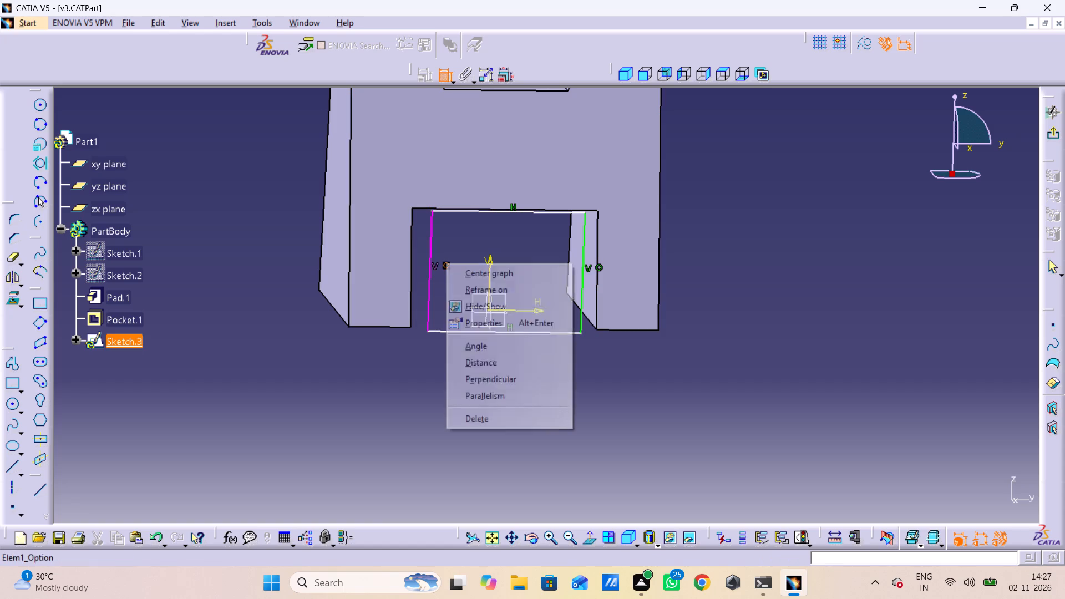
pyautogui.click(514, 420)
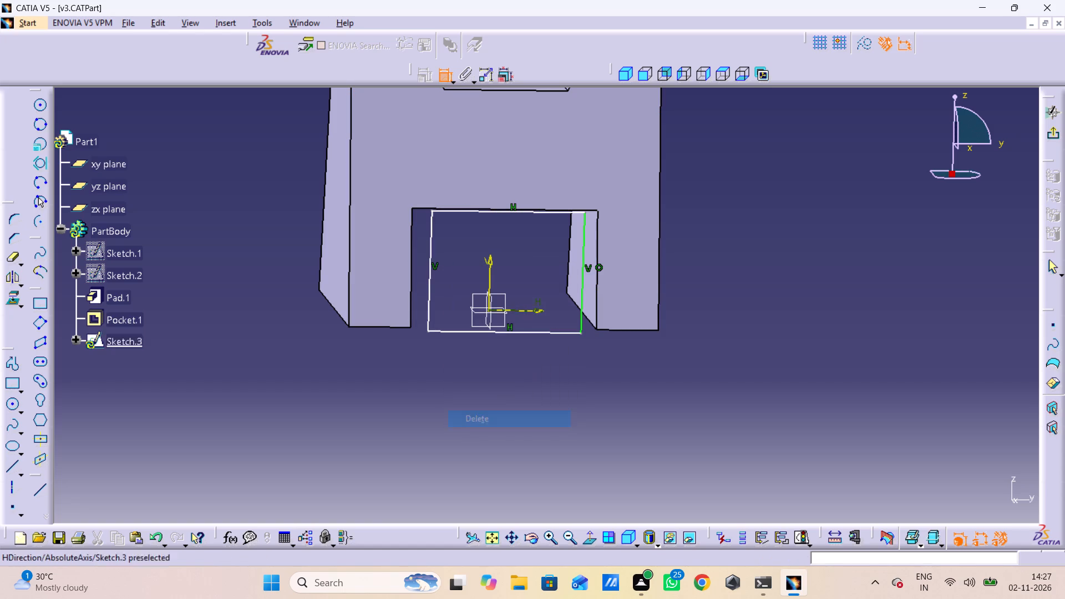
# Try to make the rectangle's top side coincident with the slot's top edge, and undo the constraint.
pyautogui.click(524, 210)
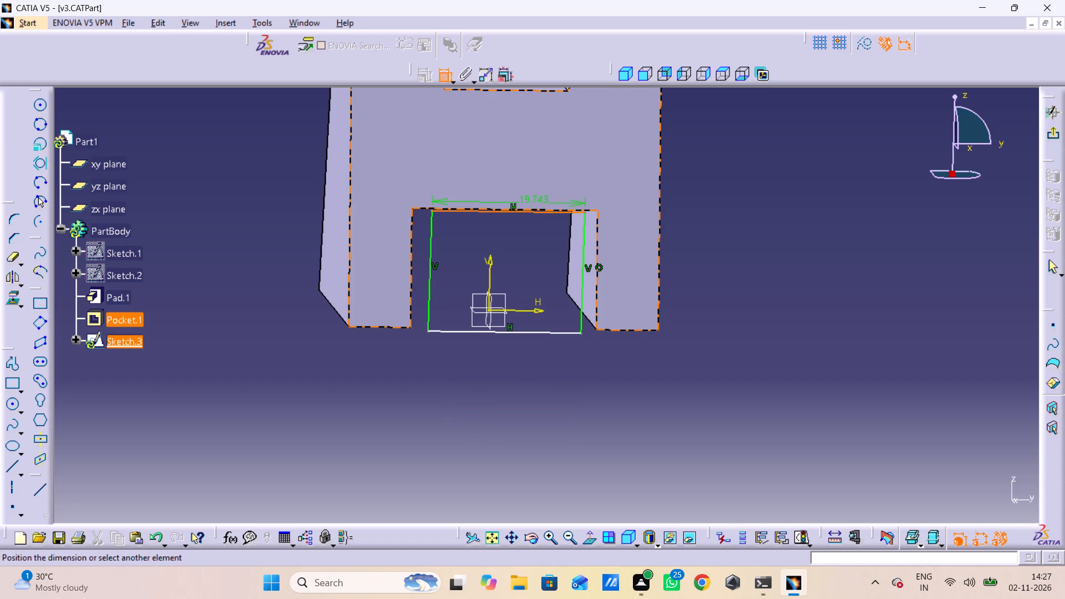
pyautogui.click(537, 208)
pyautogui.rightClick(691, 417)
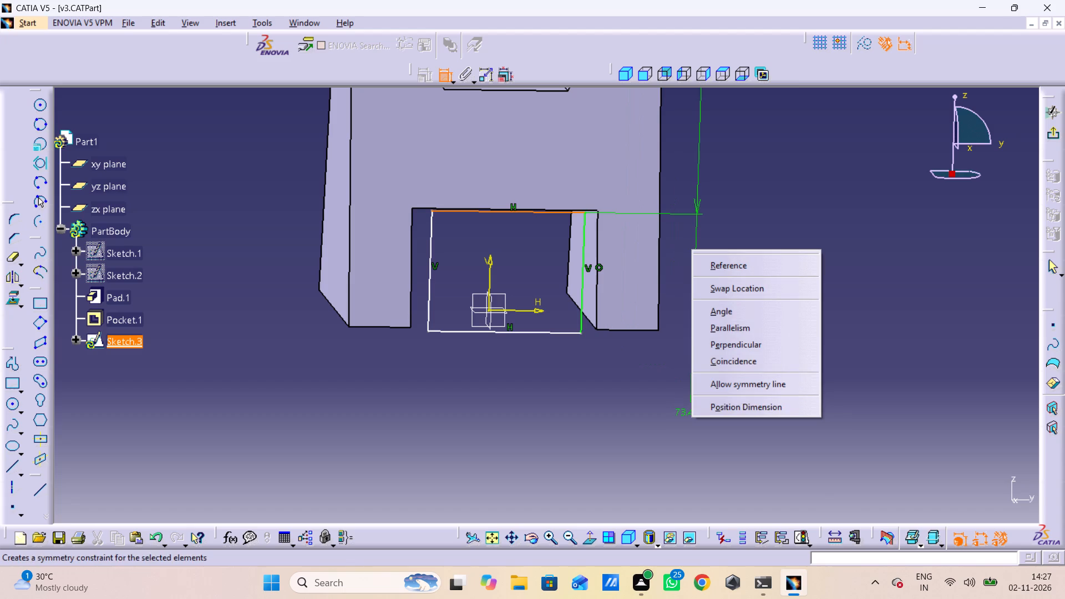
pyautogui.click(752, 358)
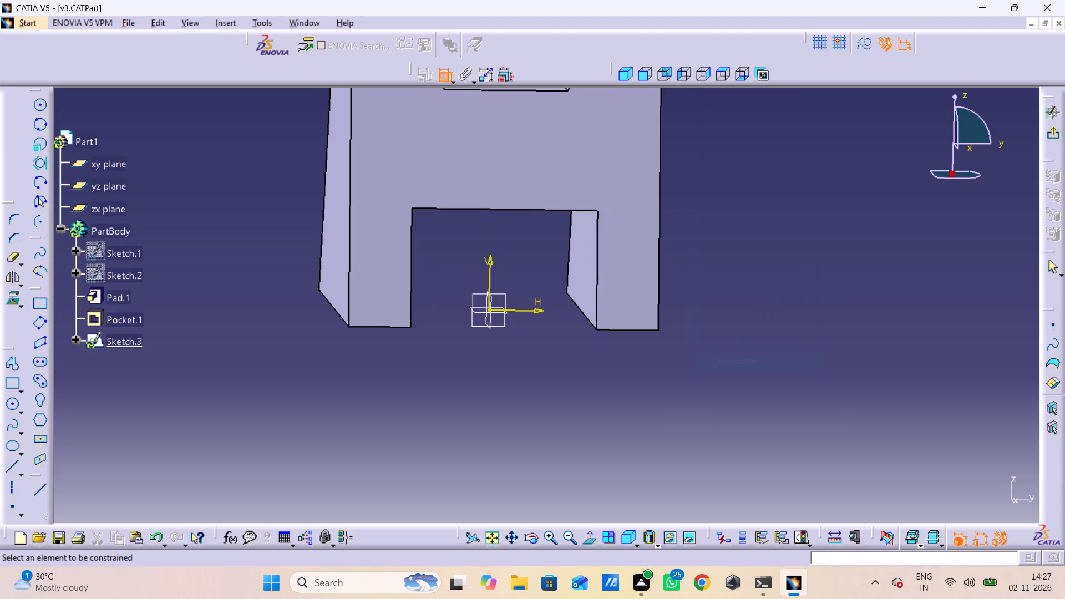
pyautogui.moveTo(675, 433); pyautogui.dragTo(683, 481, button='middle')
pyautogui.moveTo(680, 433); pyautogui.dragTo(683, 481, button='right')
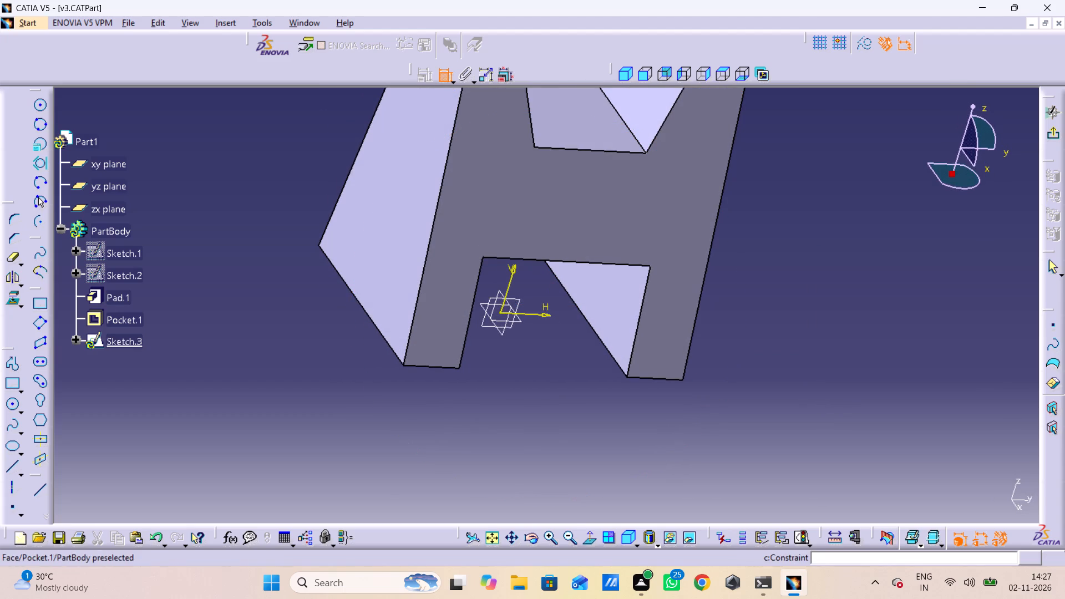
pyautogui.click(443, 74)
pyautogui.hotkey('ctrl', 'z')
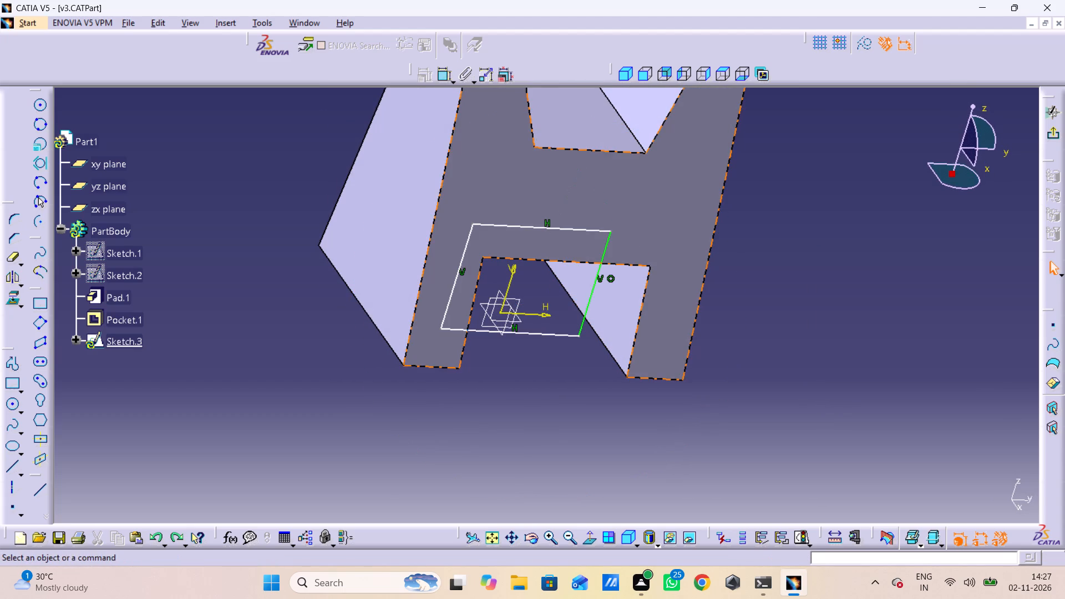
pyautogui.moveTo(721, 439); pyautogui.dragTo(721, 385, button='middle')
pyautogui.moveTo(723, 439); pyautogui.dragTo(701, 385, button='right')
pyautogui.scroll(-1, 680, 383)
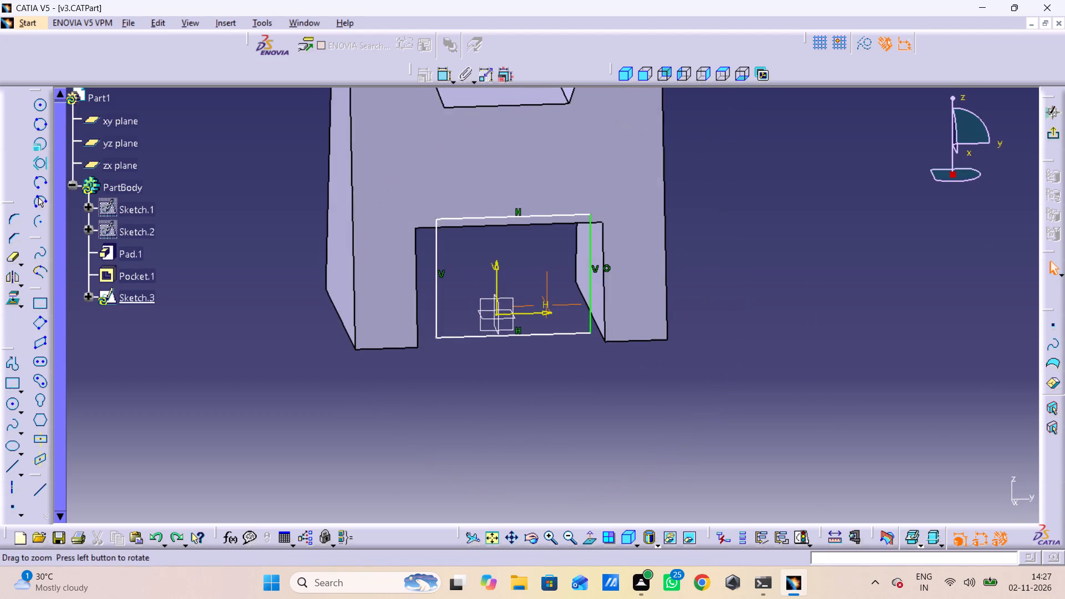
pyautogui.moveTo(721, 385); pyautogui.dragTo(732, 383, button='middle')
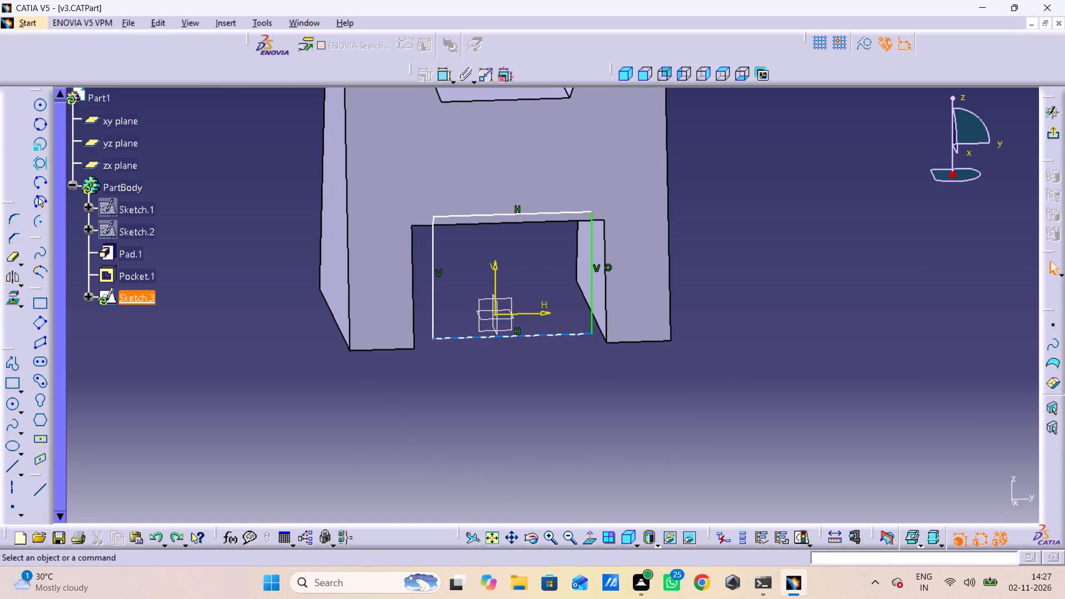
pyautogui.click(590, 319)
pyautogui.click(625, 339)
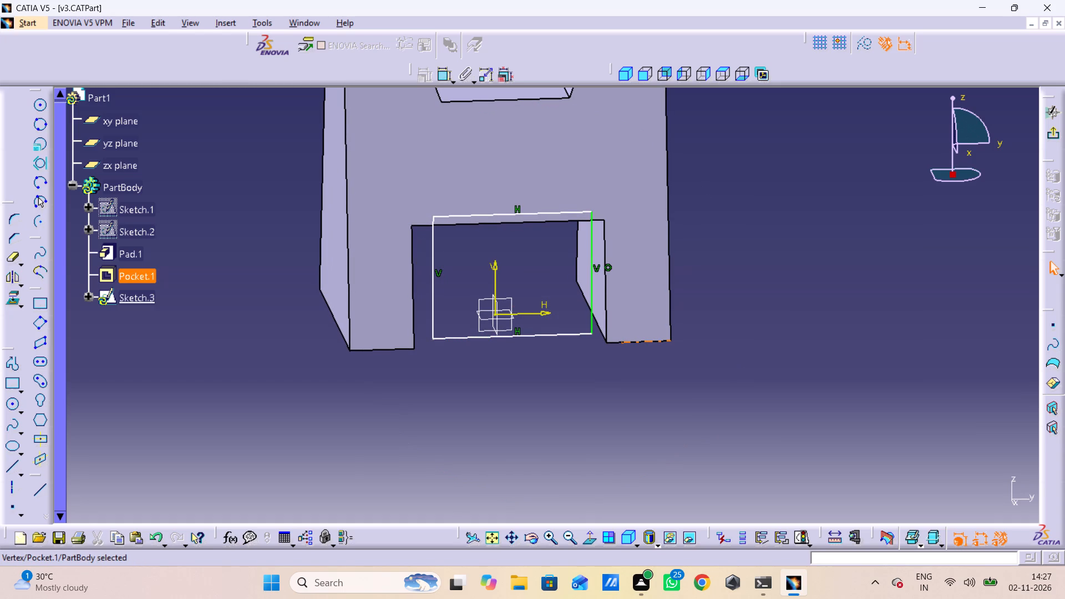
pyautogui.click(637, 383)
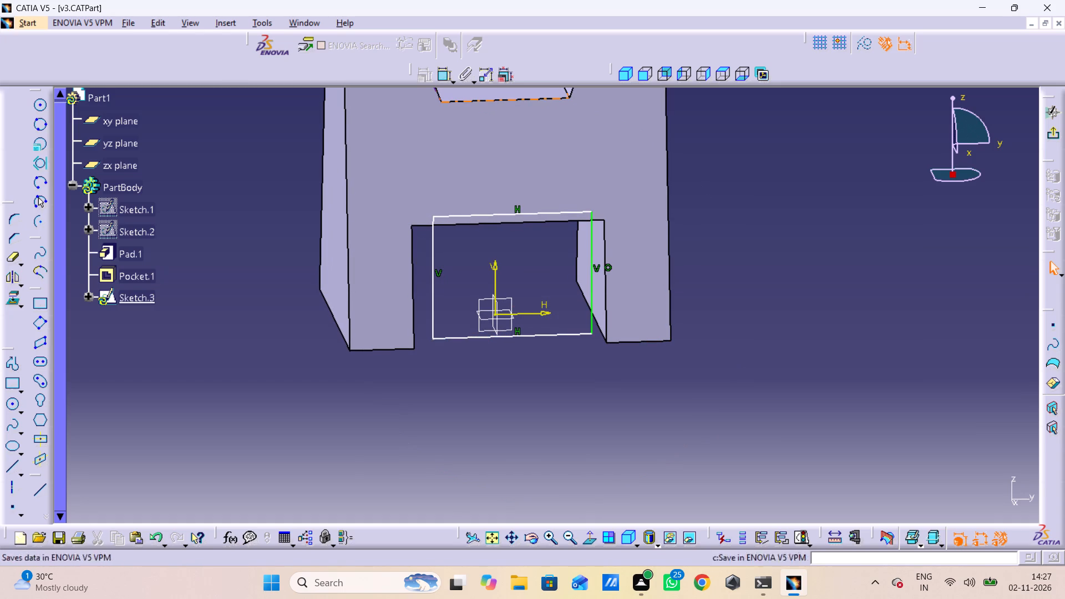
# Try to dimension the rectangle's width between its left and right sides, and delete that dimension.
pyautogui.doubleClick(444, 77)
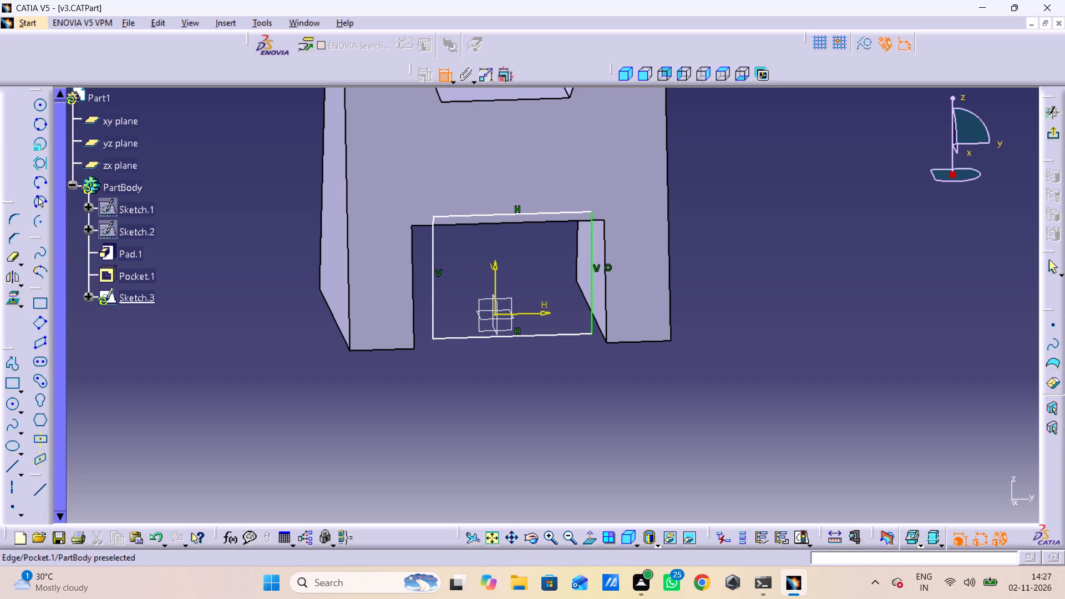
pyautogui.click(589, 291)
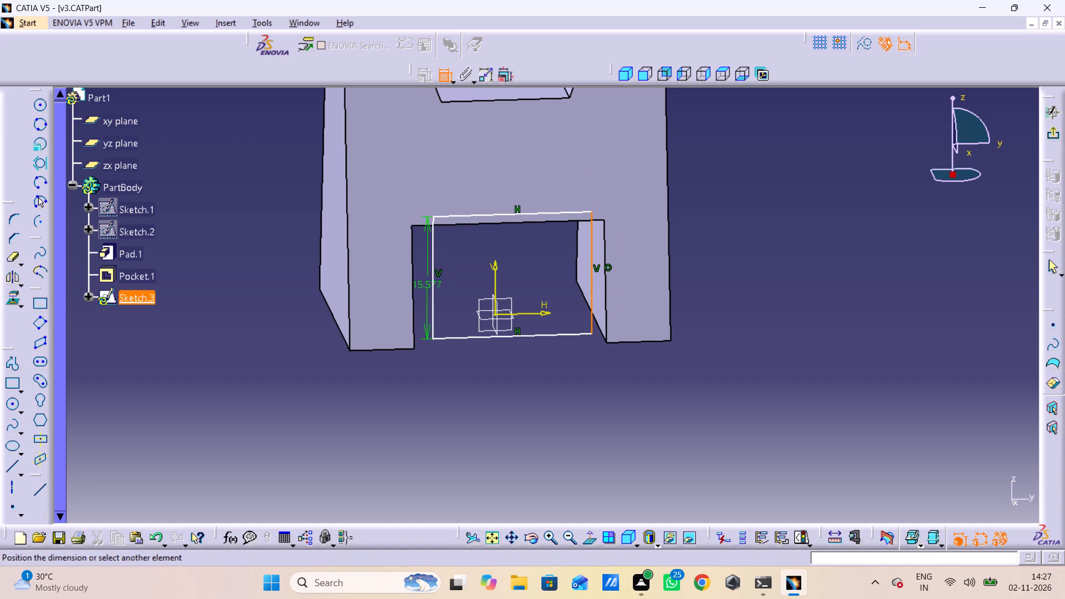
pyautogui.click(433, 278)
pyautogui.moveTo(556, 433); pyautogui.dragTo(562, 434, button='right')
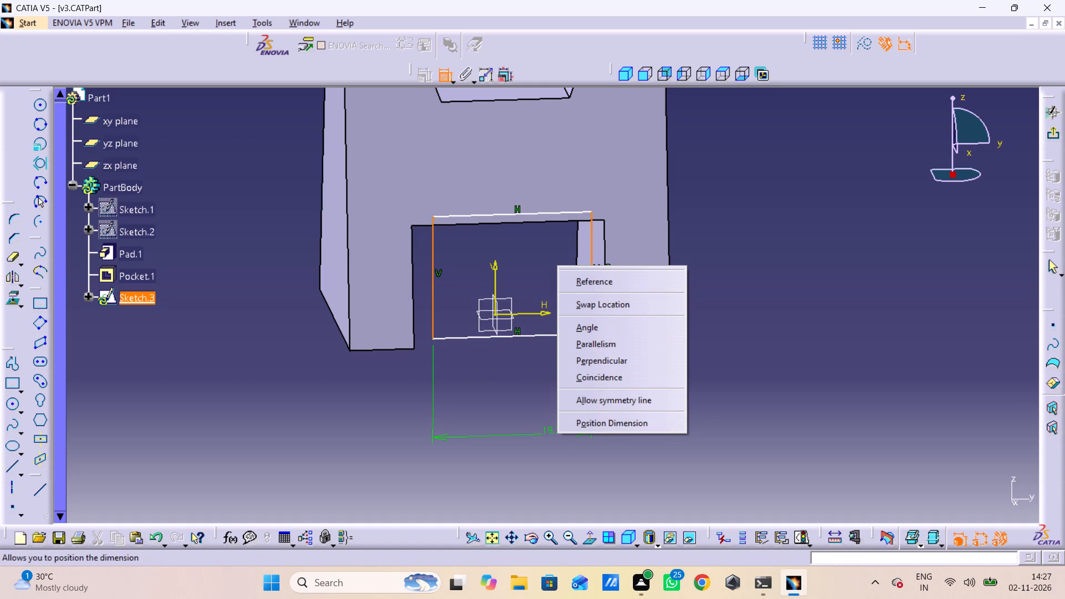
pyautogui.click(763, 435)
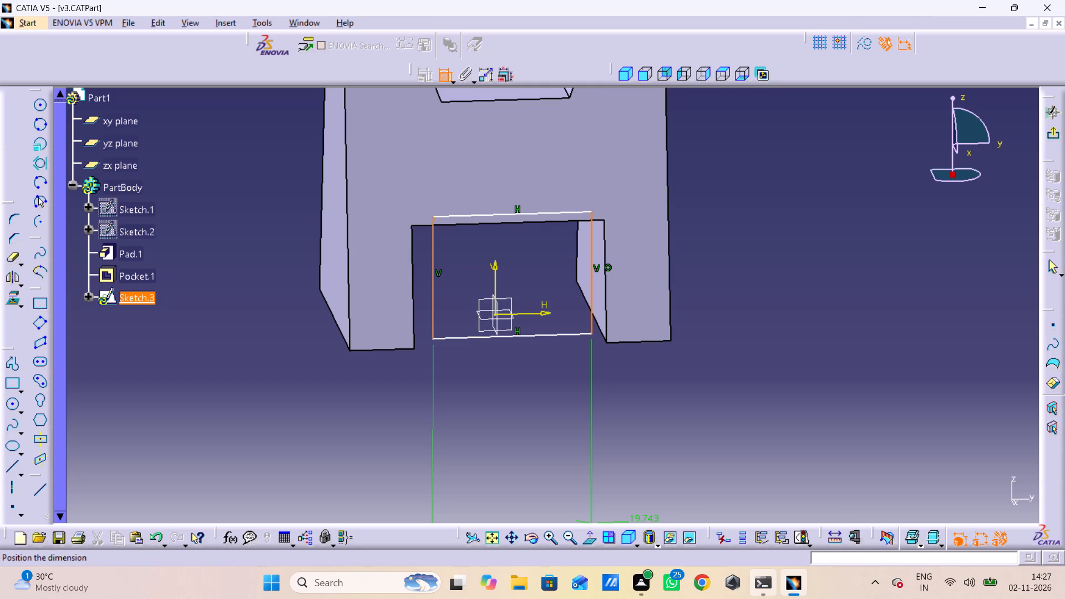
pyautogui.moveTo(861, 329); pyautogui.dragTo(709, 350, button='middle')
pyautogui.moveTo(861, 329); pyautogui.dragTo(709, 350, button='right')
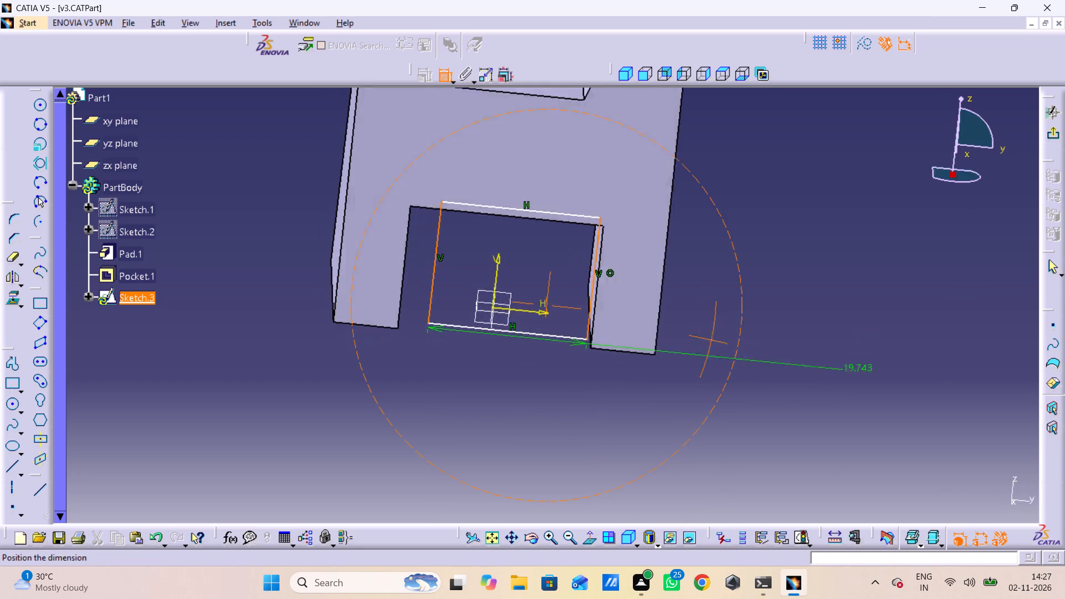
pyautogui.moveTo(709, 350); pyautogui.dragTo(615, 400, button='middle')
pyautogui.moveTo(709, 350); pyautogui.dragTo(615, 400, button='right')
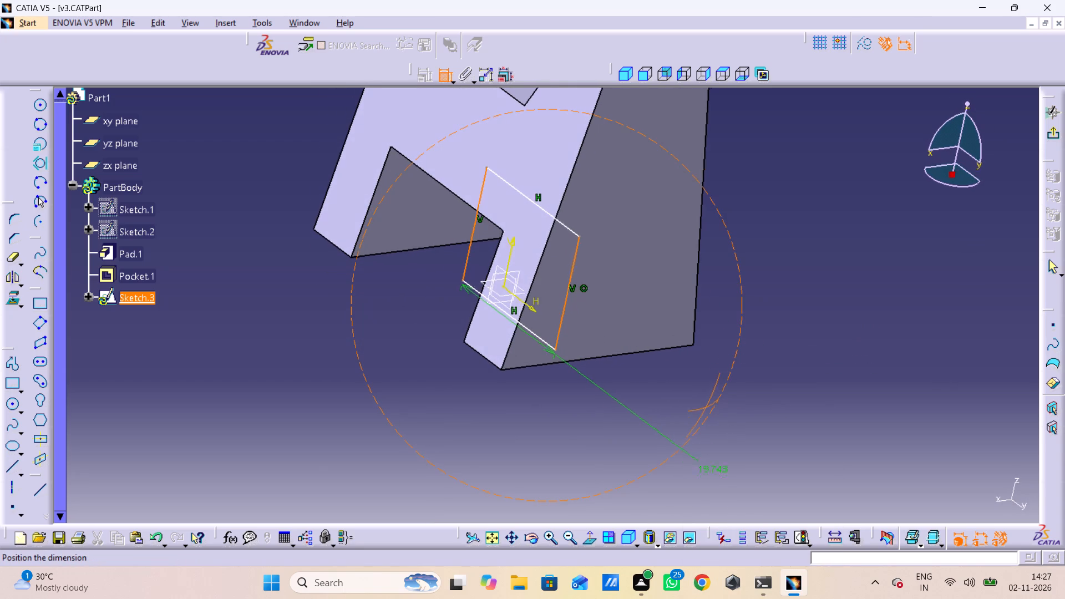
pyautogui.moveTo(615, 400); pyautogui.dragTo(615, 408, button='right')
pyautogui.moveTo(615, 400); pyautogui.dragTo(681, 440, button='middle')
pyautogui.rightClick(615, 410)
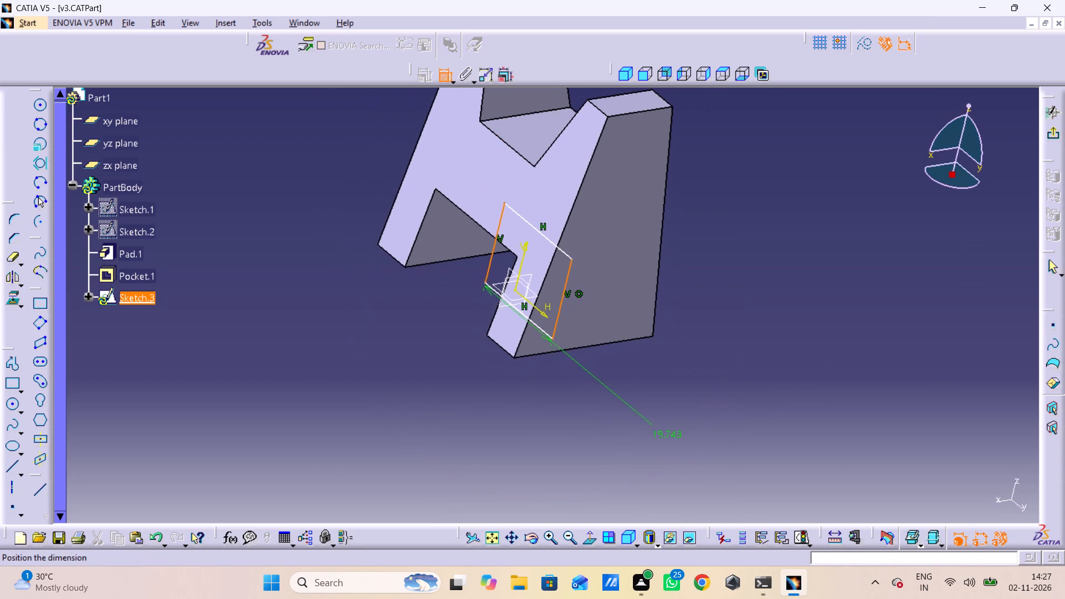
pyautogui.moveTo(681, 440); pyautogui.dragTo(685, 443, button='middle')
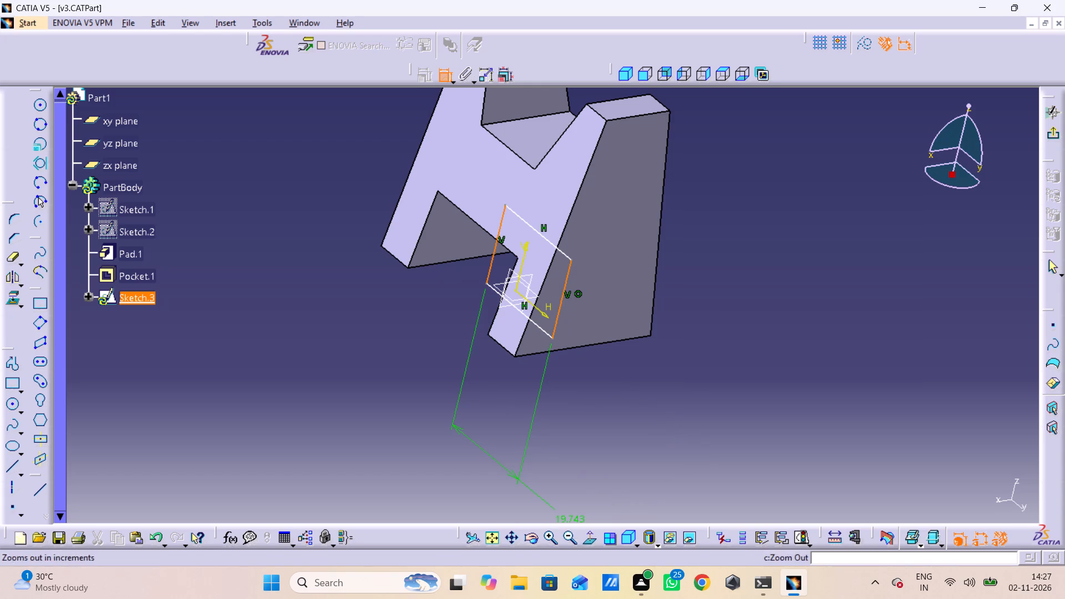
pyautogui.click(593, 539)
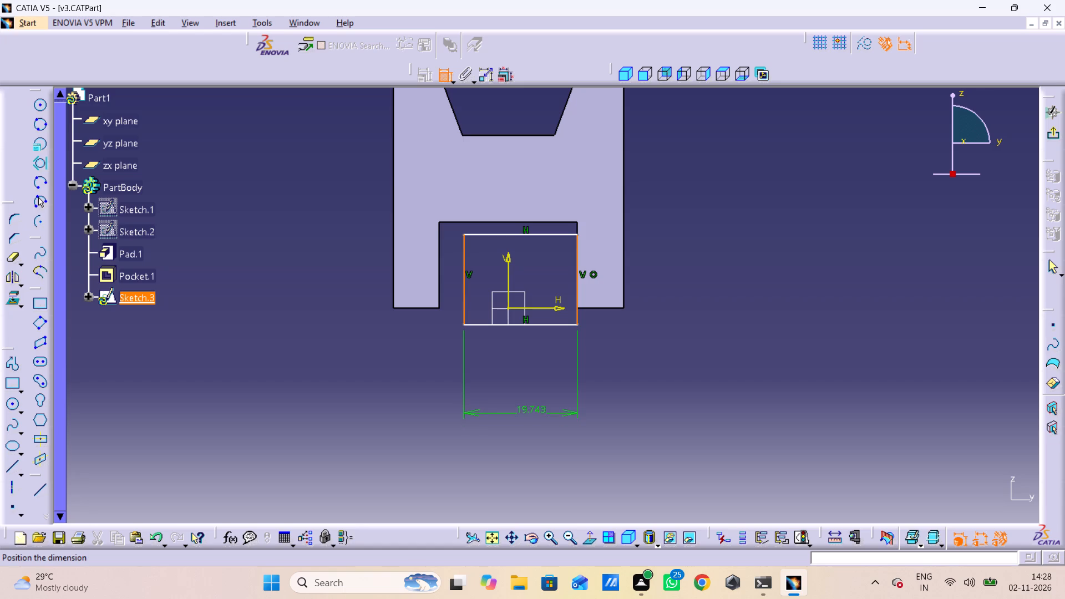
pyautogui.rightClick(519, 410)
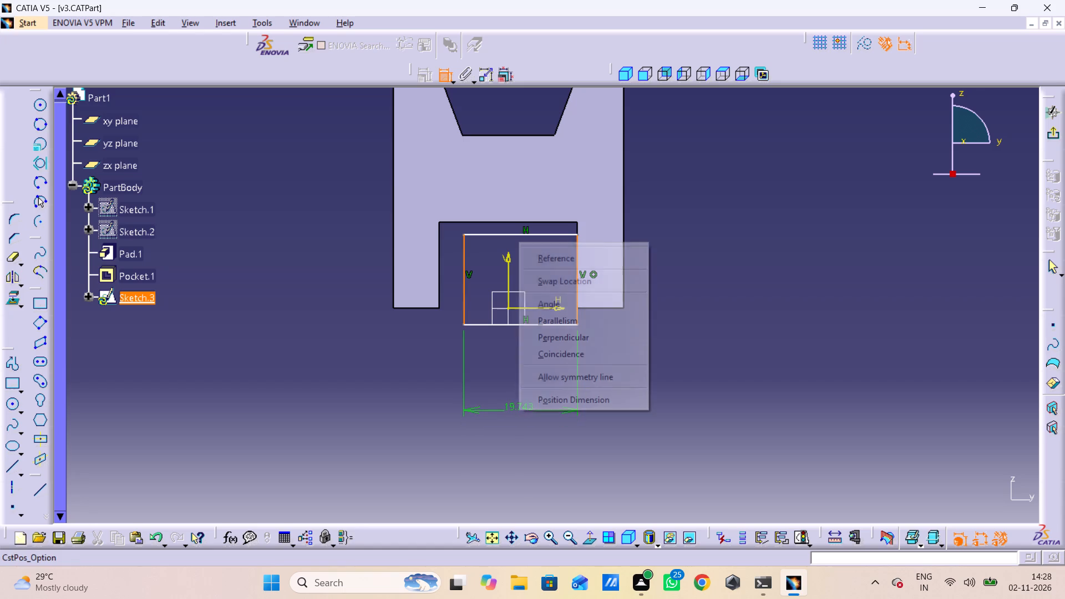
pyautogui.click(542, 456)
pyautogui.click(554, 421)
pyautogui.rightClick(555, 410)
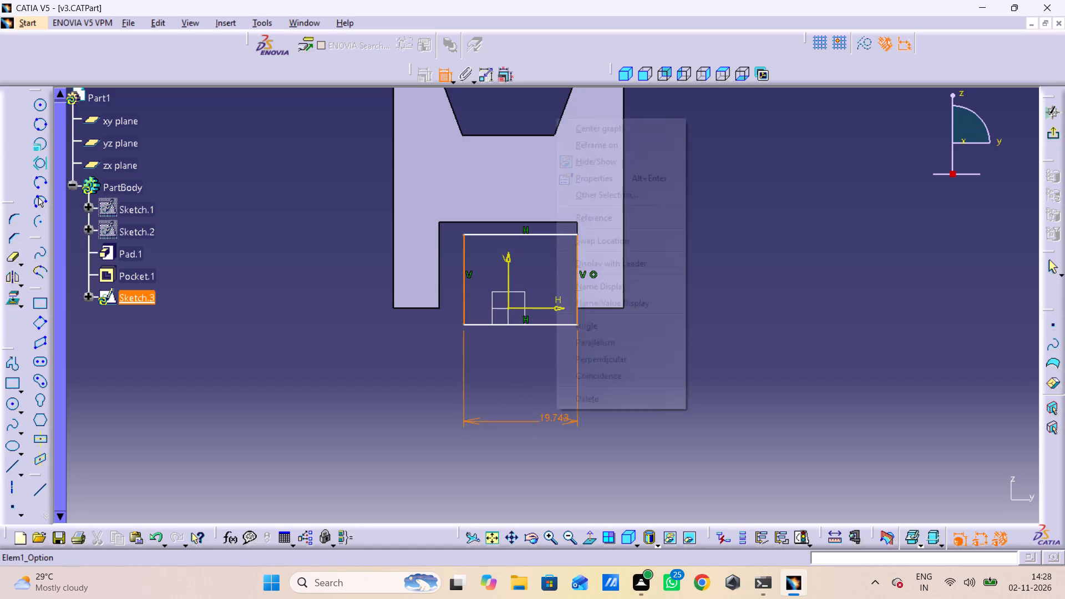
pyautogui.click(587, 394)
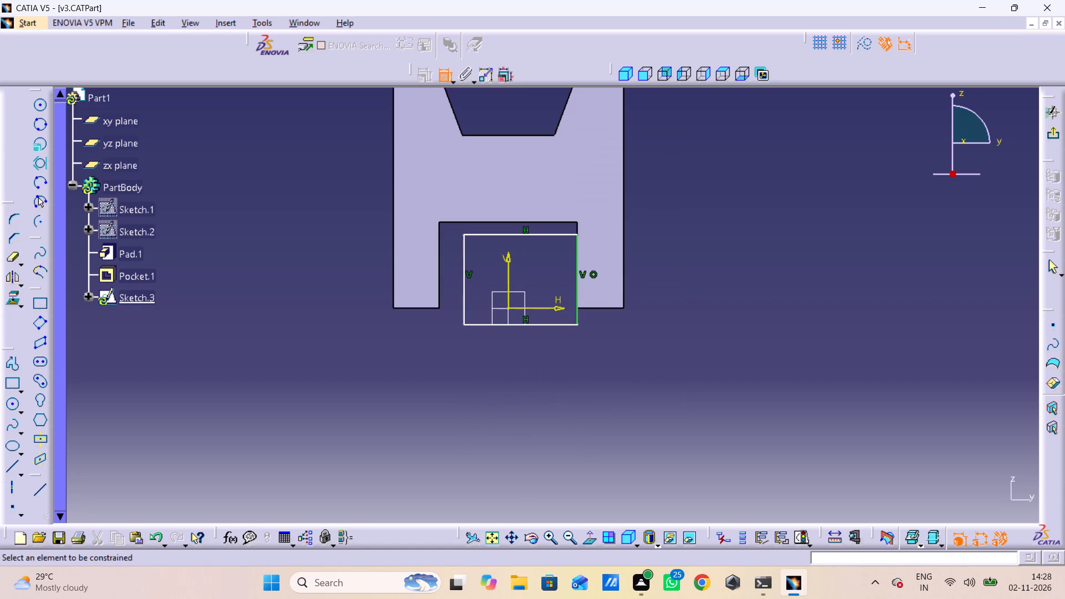
# Make the rectangle's left side coincident with the left wall edge of the lower slot.
pyautogui.click(464, 290)
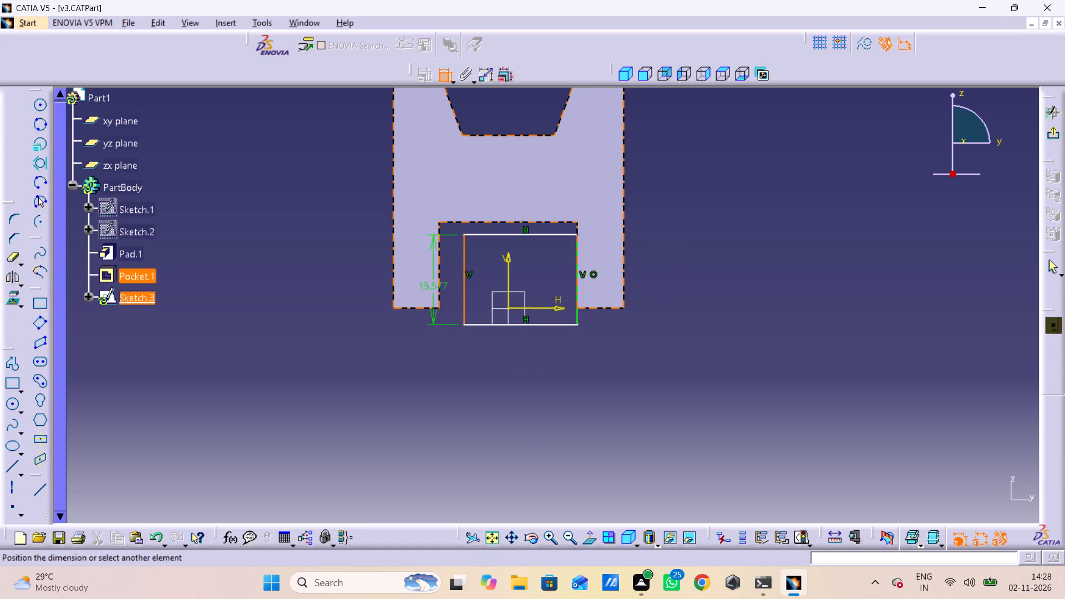
pyautogui.click(440, 264)
pyautogui.rightClick(447, 355)
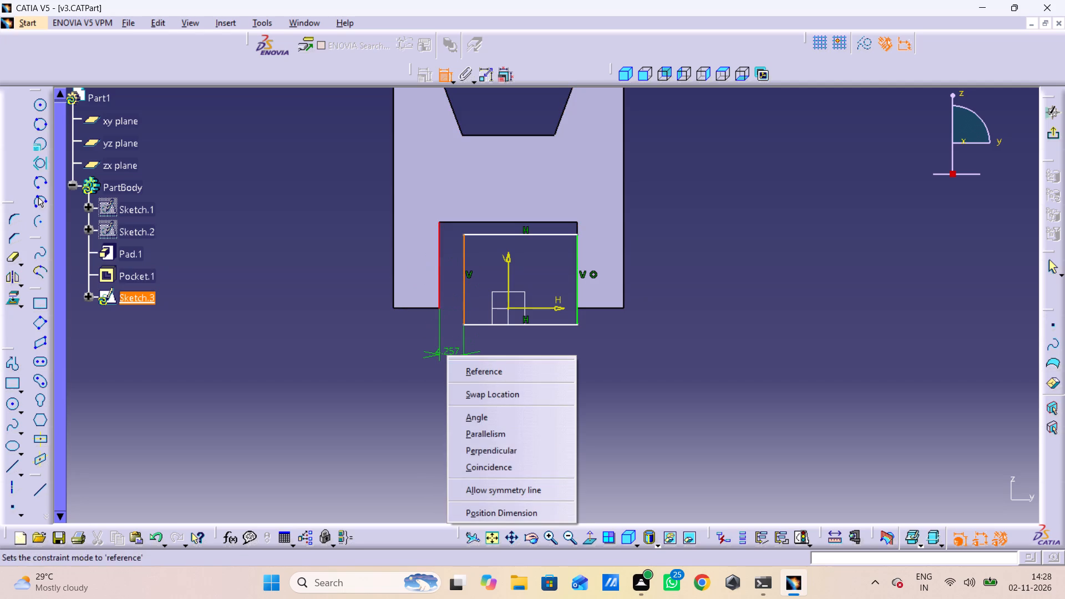
pyautogui.click(498, 467)
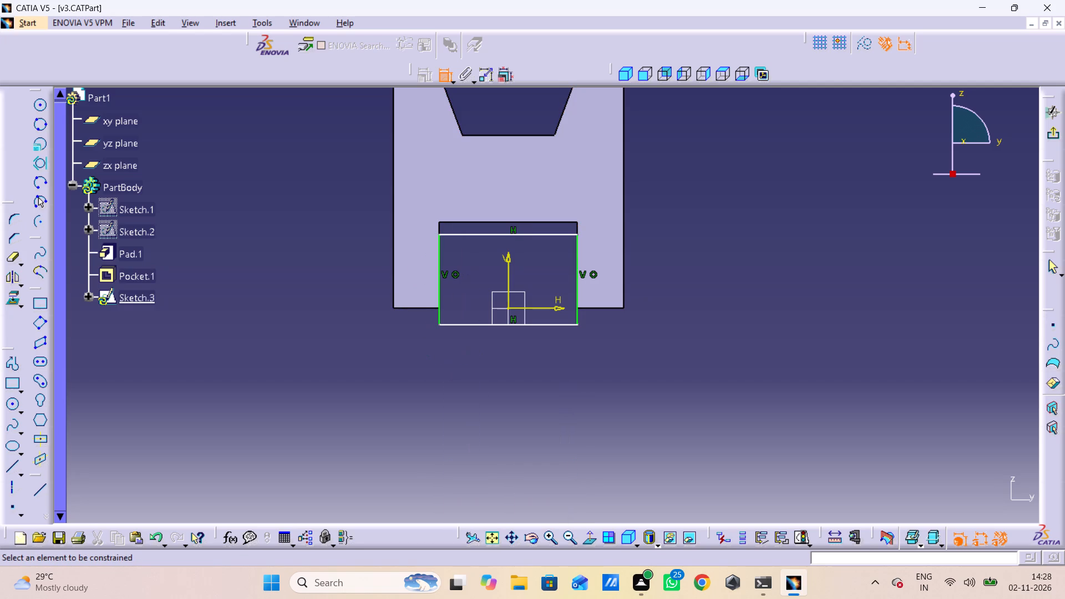
# Make the rectangle's top side coincident with the top edge of the lower slot.
pyautogui.click(535, 235)
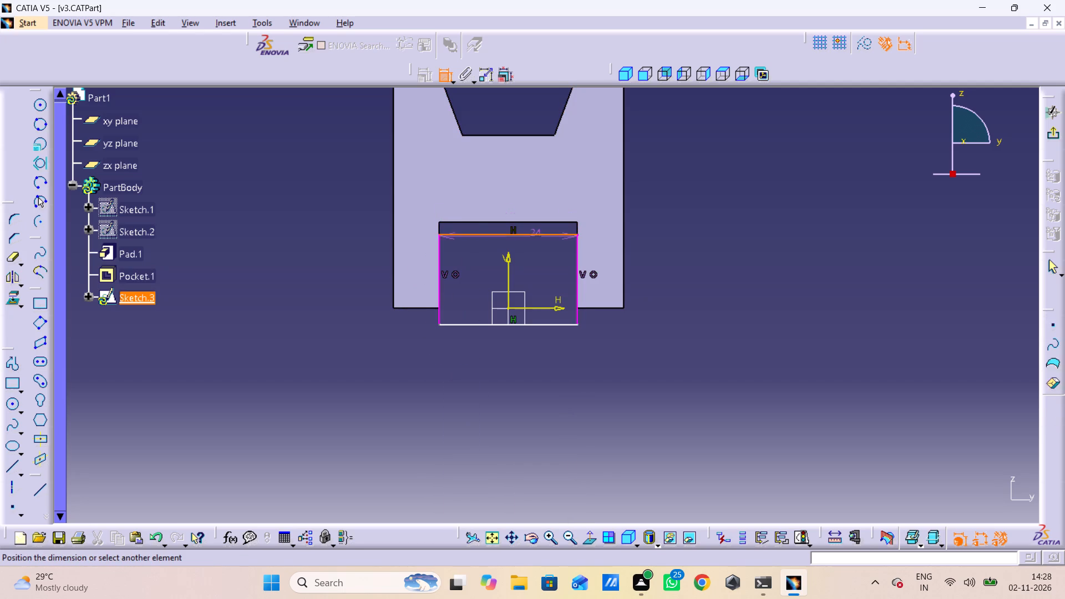
pyautogui.click(540, 221)
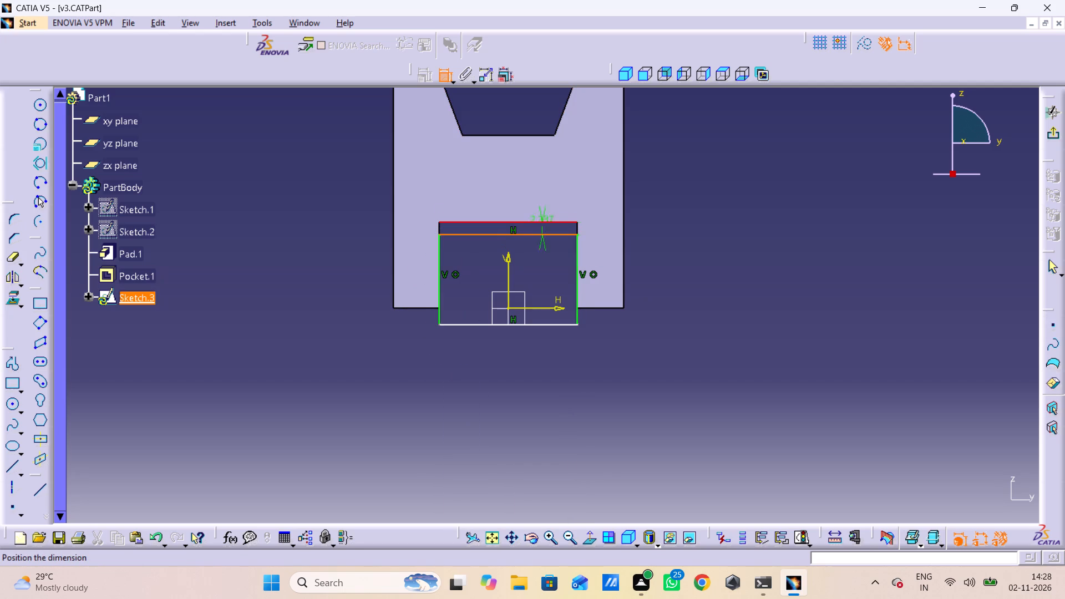
pyautogui.rightClick(734, 302)
pyautogui.click(803, 411)
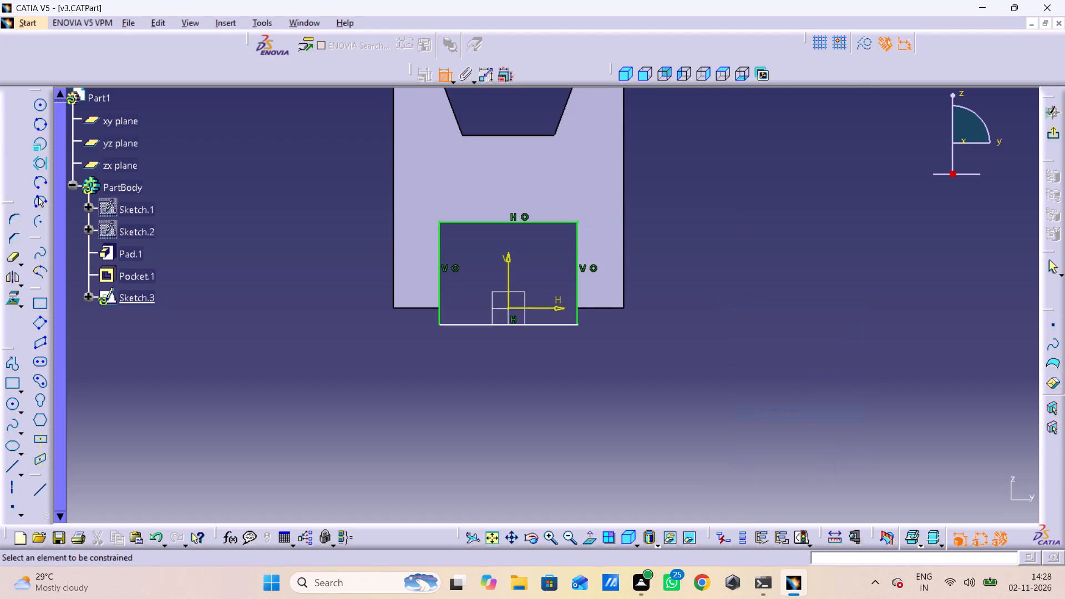
# Dimension the rectangle's bottom side 8 mm below the bottom of the block's right leg.
pyautogui.click(591, 306)
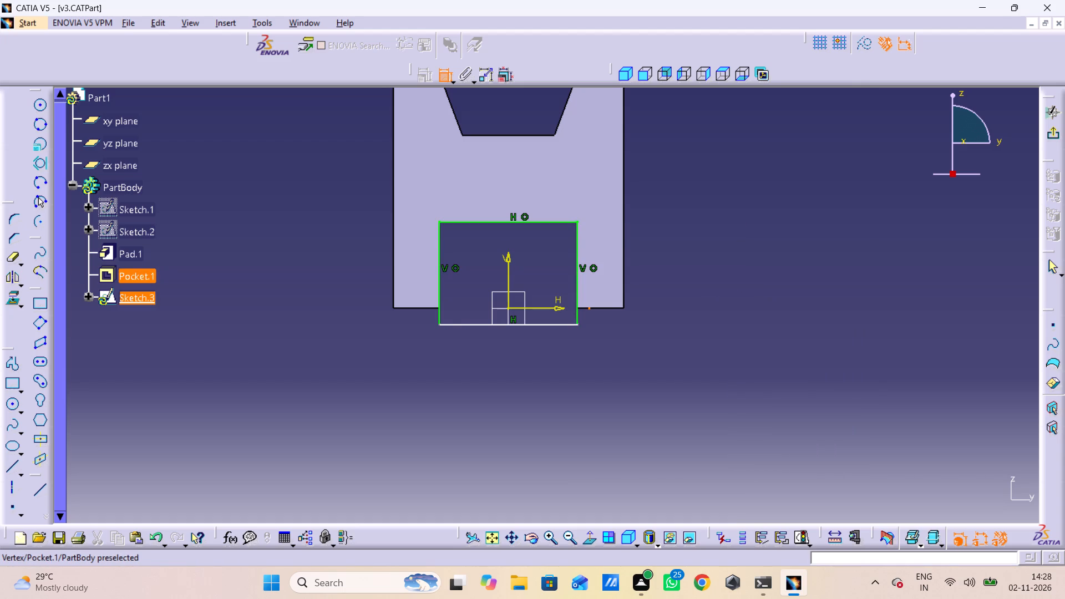
pyautogui.click(626, 353)
pyautogui.click(657, 357)
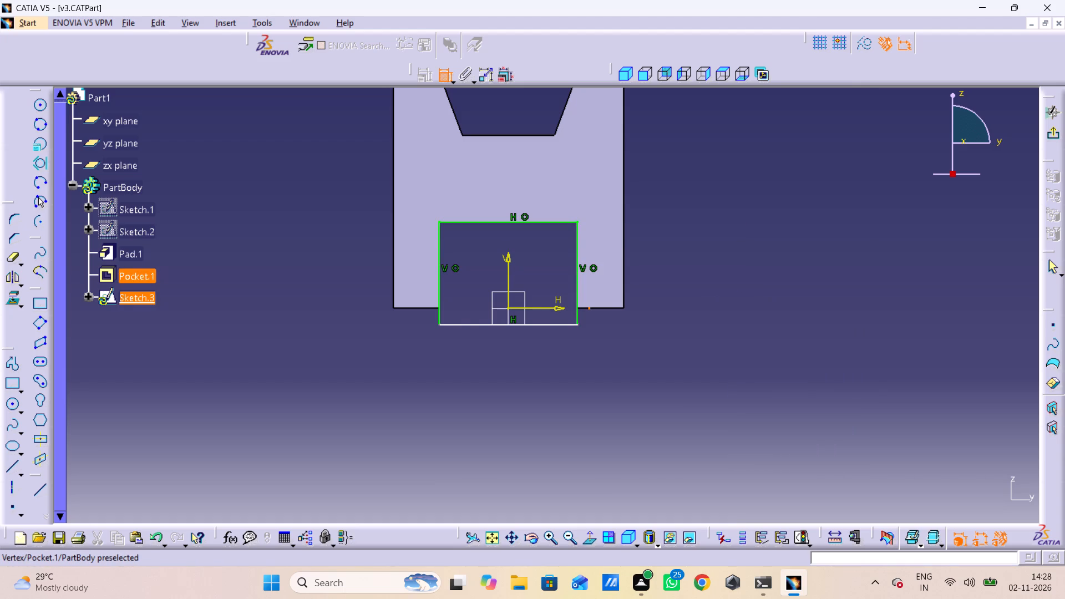
pyautogui.click(554, 324)
pyautogui.click(647, 363)
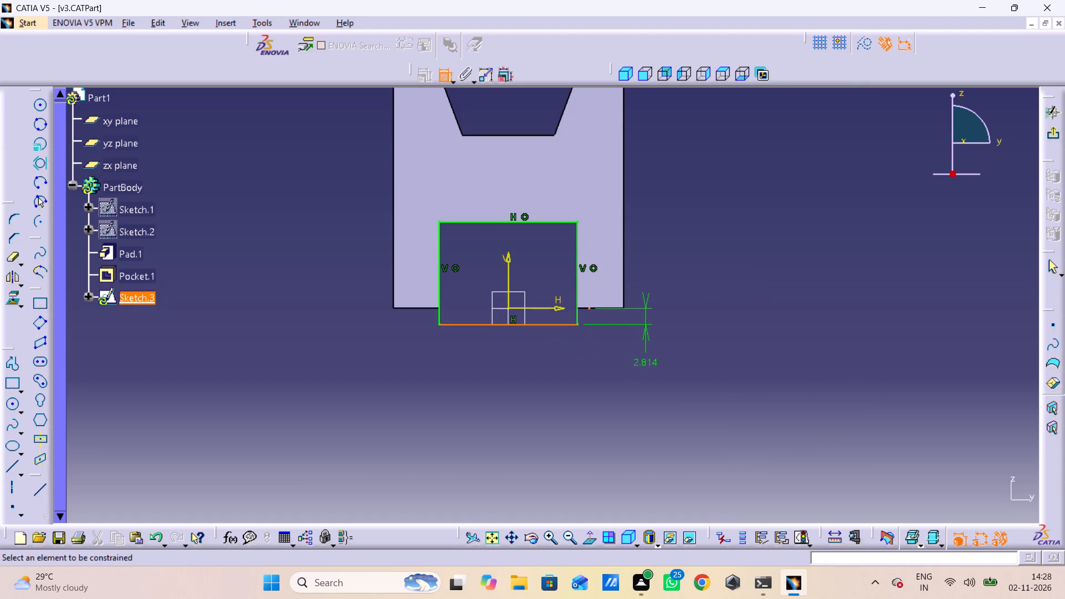
pyautogui.doubleClick(648, 356)
pyautogui.press('8')
pyautogui.press('Return')
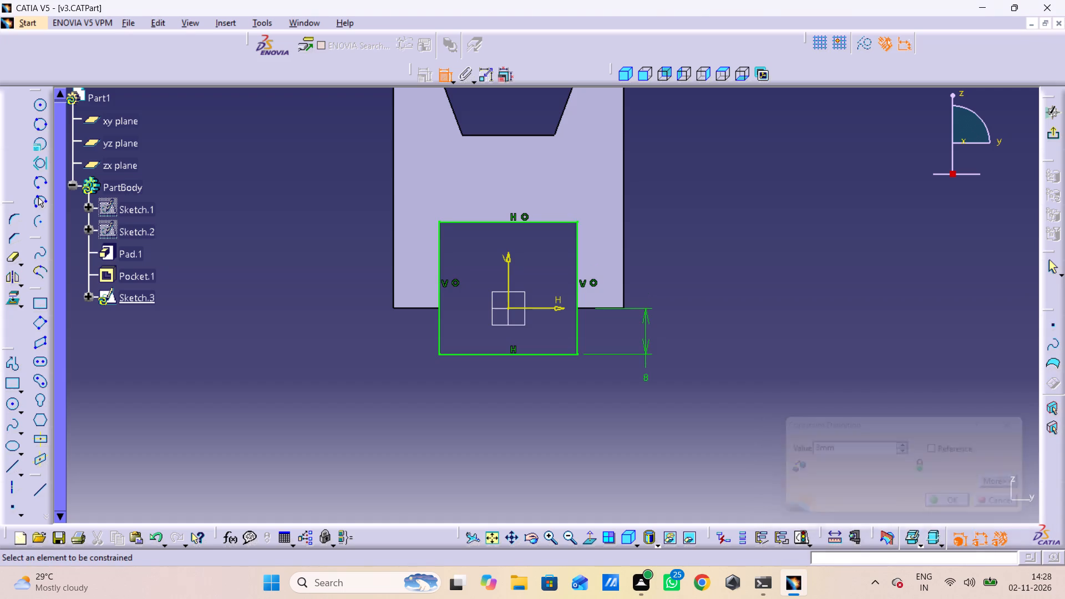
pyautogui.click(732, 377)
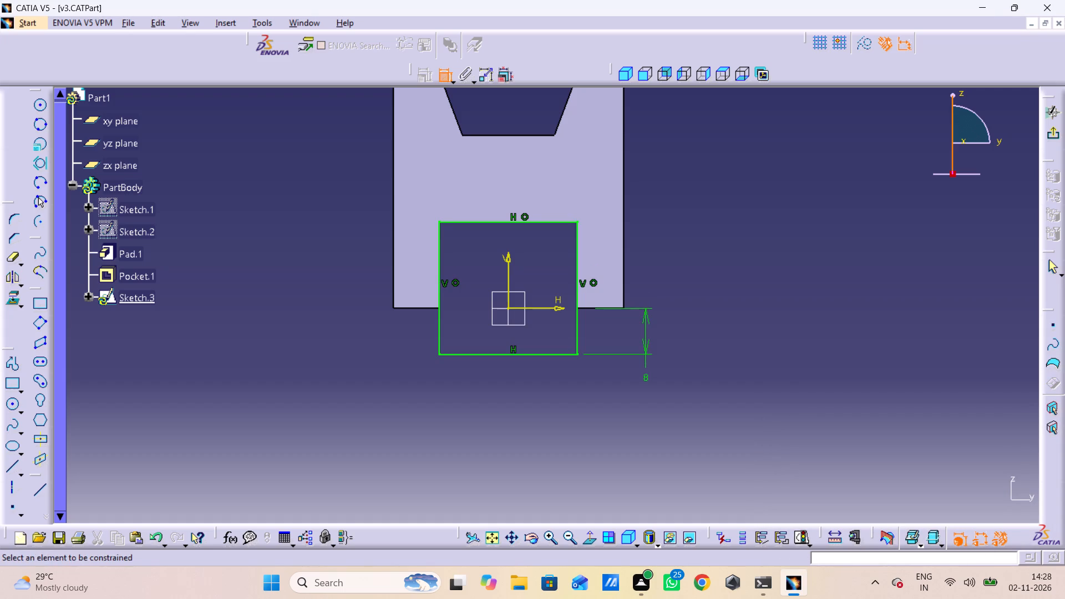
# Exit the sketch and pad the rectangle with a length of 19 mm and mirrored extent.
pyautogui.click(1055, 136)
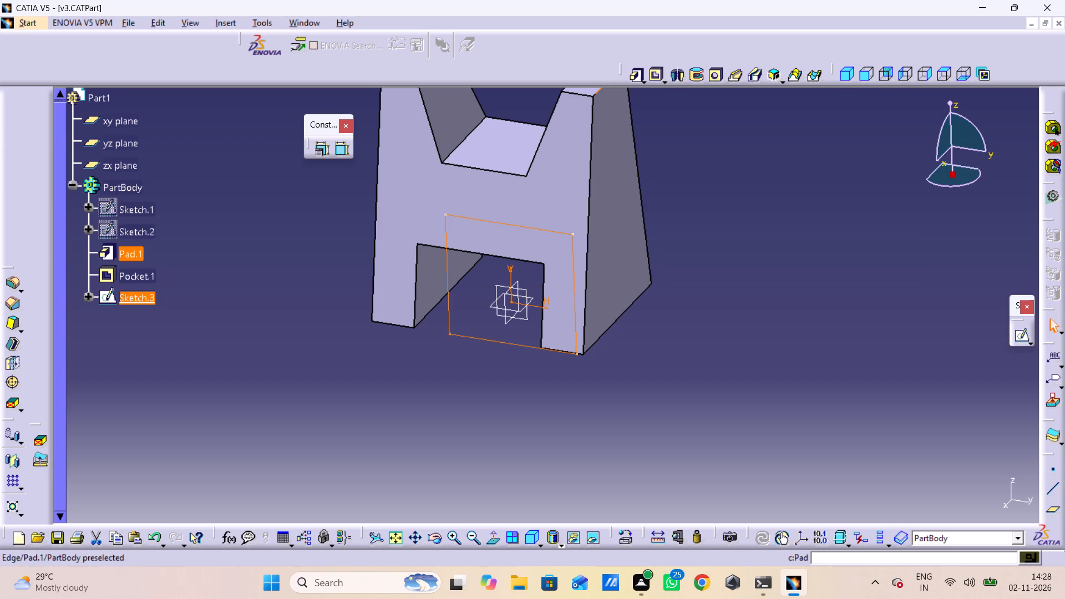
pyautogui.click(636, 76)
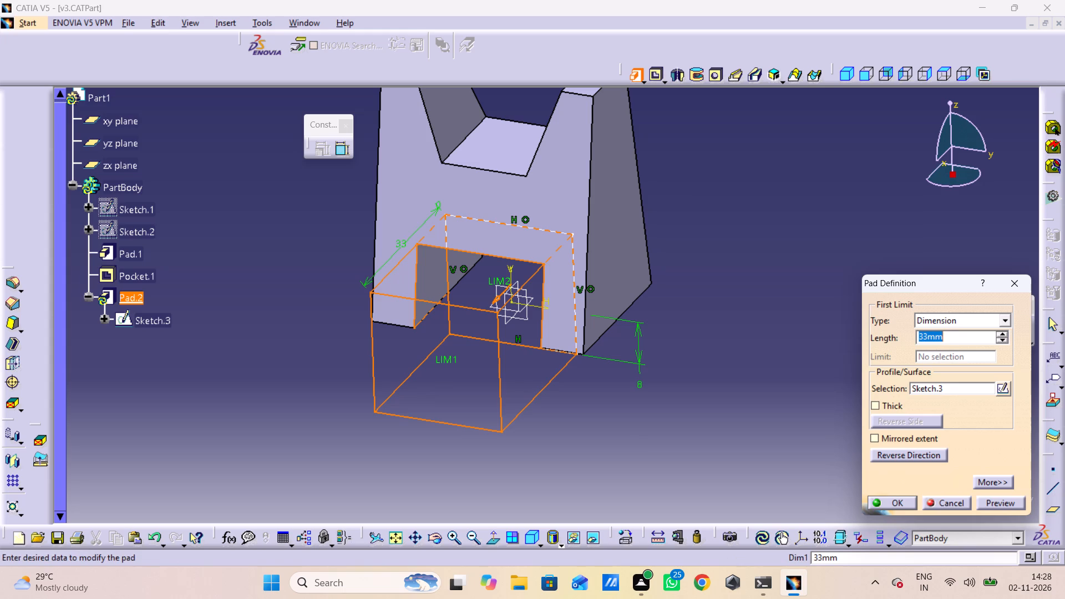
pyautogui.write('19')
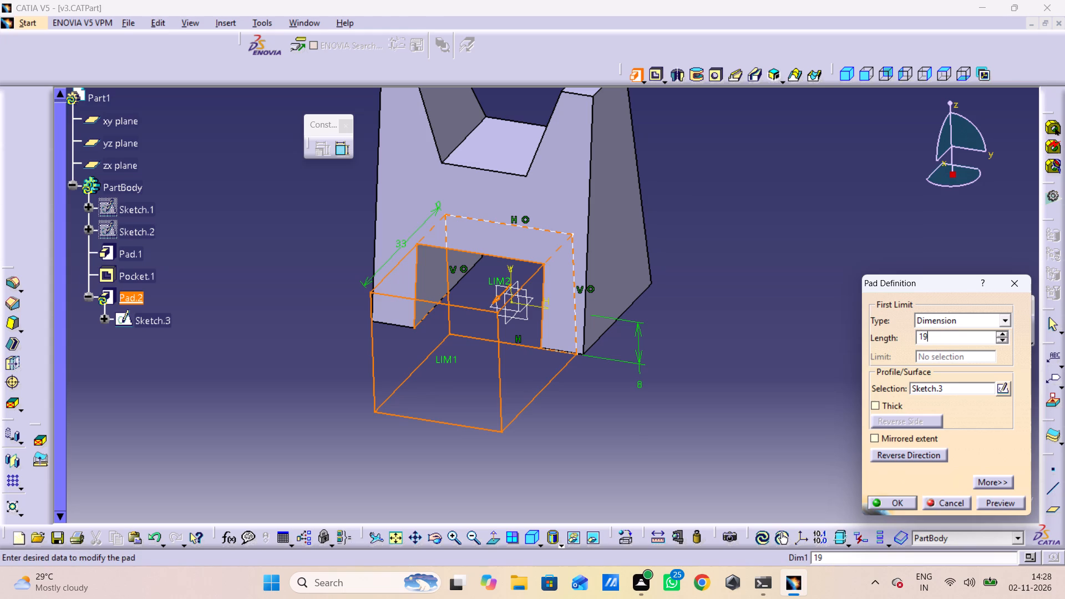
pyautogui.moveTo(902, 435); pyautogui.dragTo(901, 440)
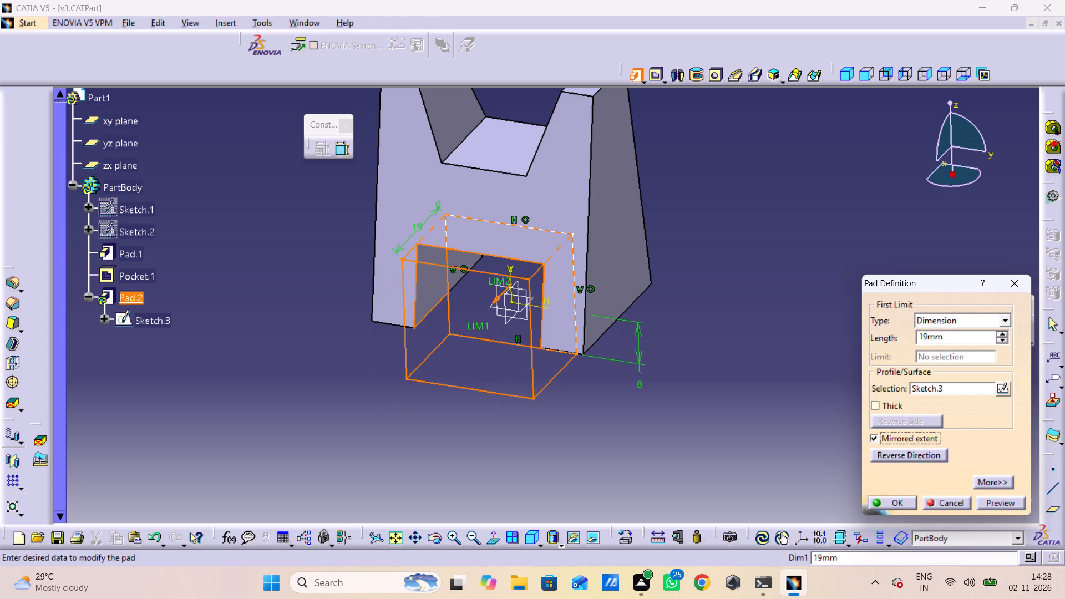
pyautogui.click(993, 502)
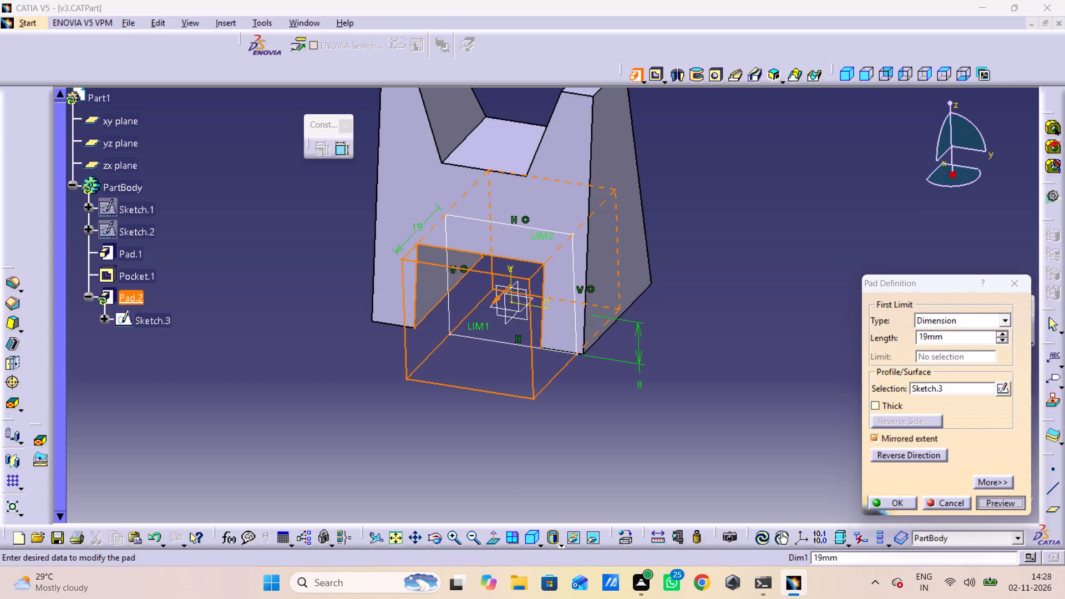
pyautogui.click(887, 499)
pyautogui.click(469, 398)
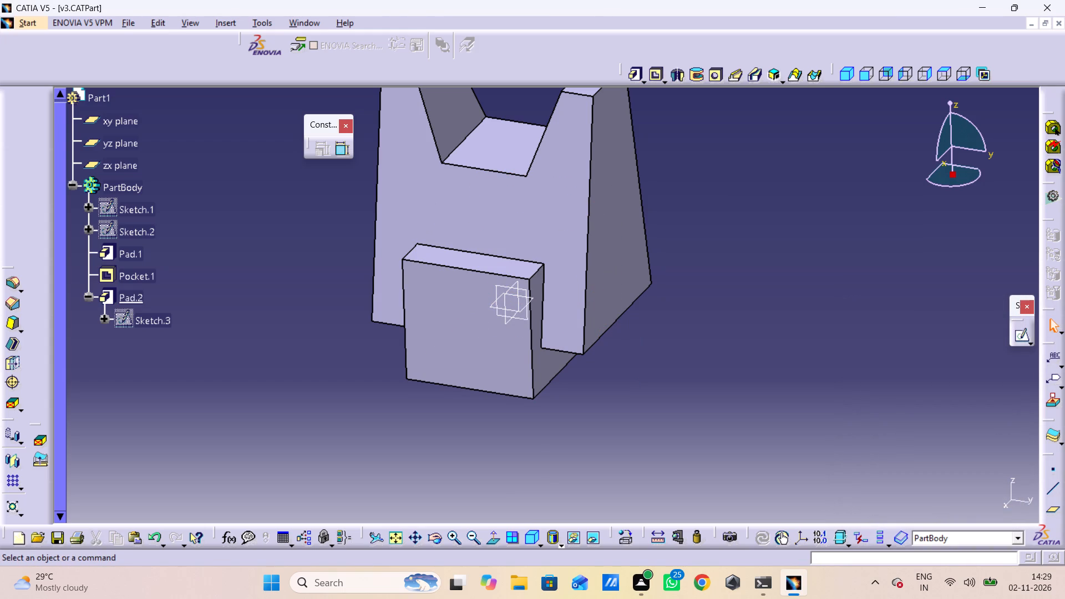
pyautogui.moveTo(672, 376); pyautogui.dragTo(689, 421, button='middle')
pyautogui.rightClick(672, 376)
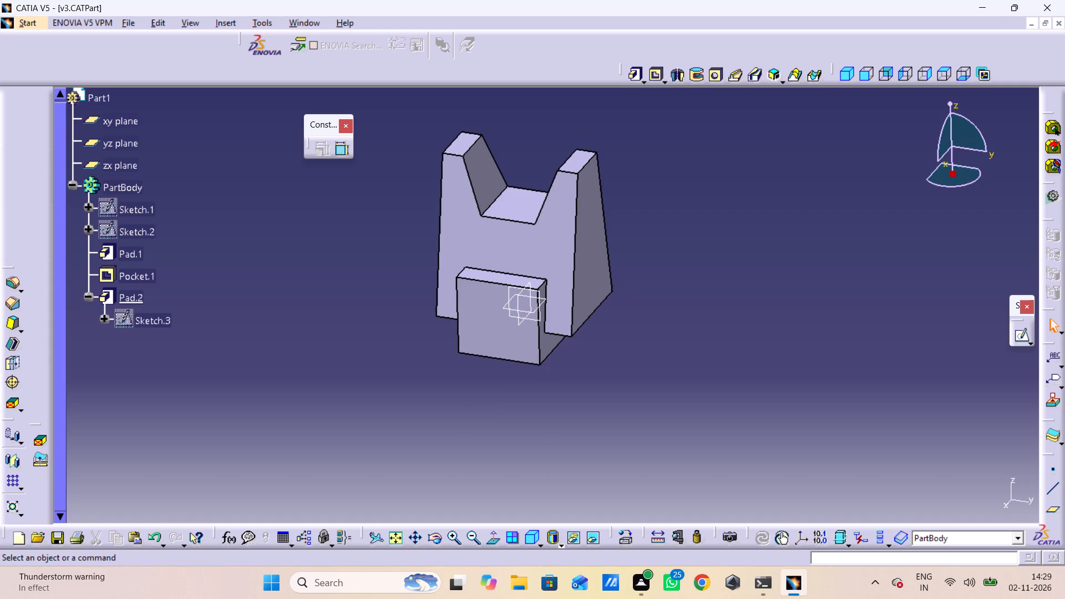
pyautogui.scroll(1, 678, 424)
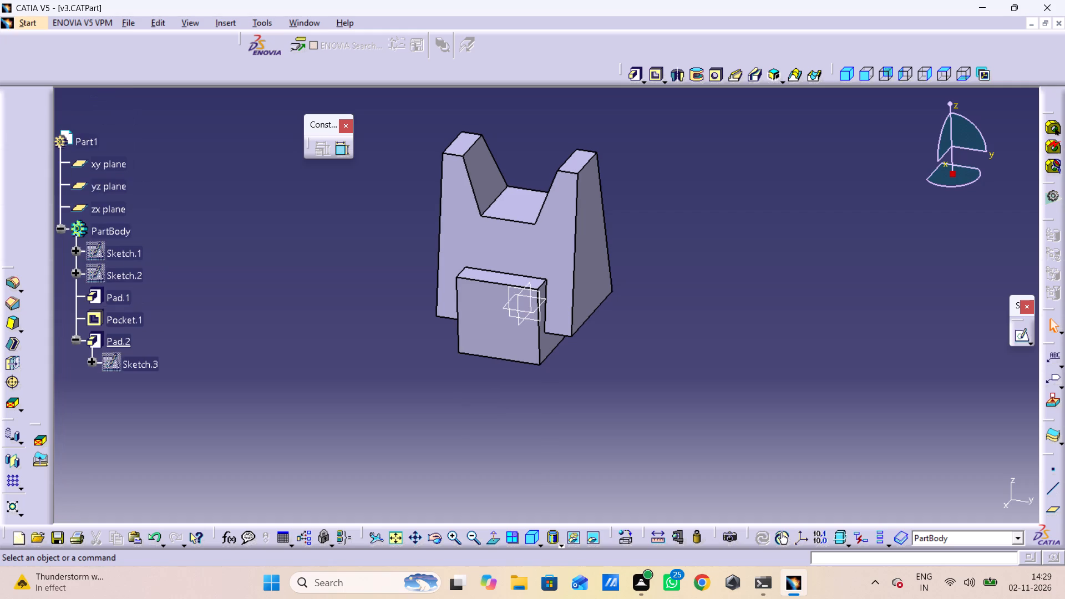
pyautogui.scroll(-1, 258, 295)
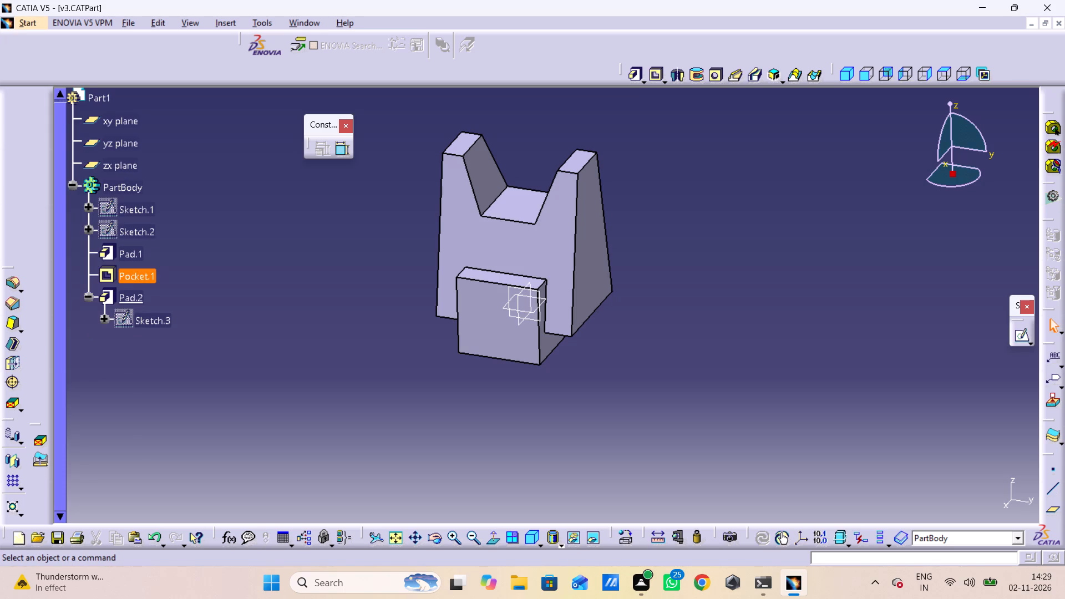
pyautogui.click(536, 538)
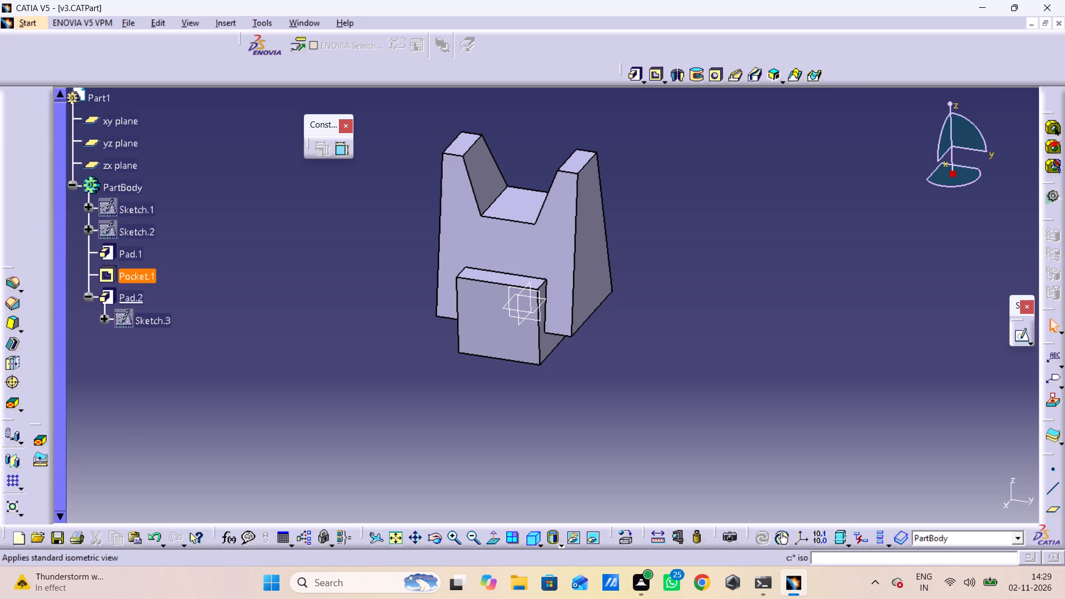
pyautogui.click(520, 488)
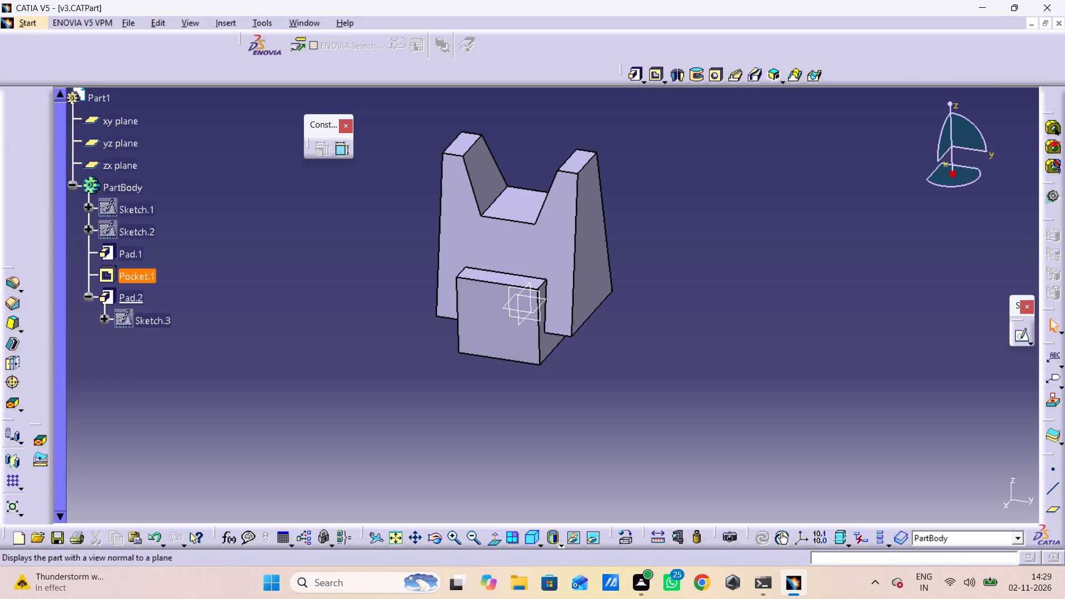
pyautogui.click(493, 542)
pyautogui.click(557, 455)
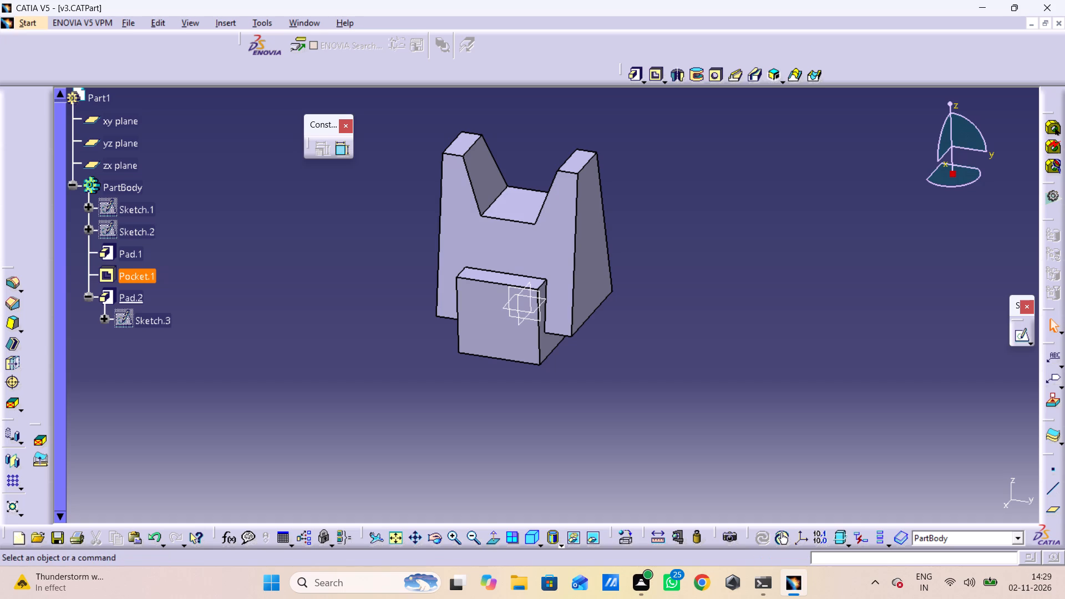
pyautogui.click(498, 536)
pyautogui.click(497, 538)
# Save the part with its finished pads and pocket under its existing file name.
pyautogui.hotkey('ctrl', 's')
pyautogui.hotkey('ctrl', 's')
pyautogui.hotkey('ctrl', 's')
# Print the whole part view, fitted to the page, with Microsoft Print to PDF and save the output as v3 in the CATIA folder.
pyautogui.hotkey('ctrl', 'p')
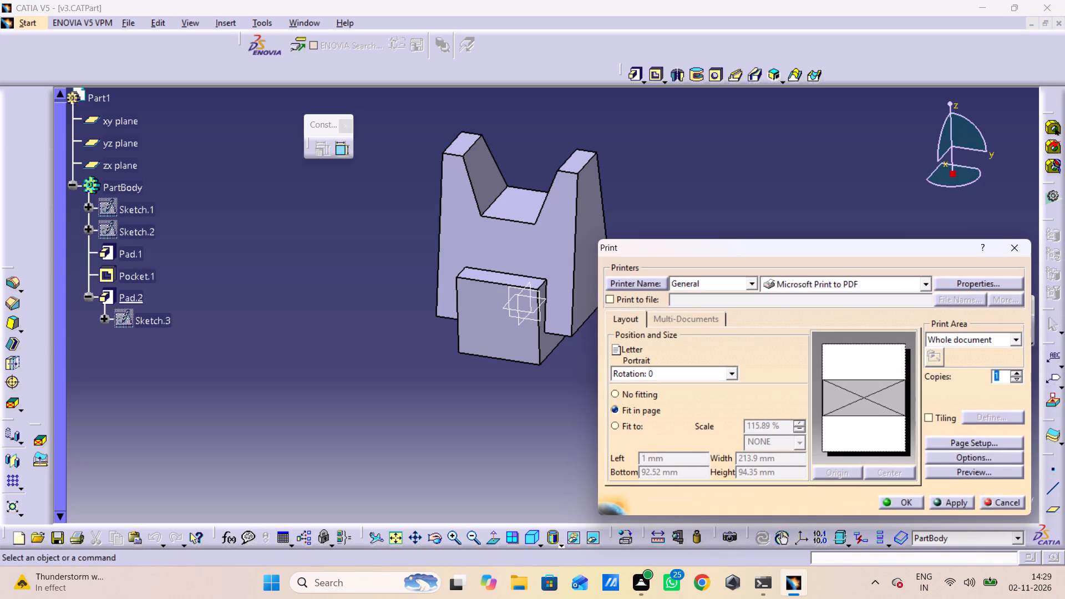
pyautogui.click(906, 500)
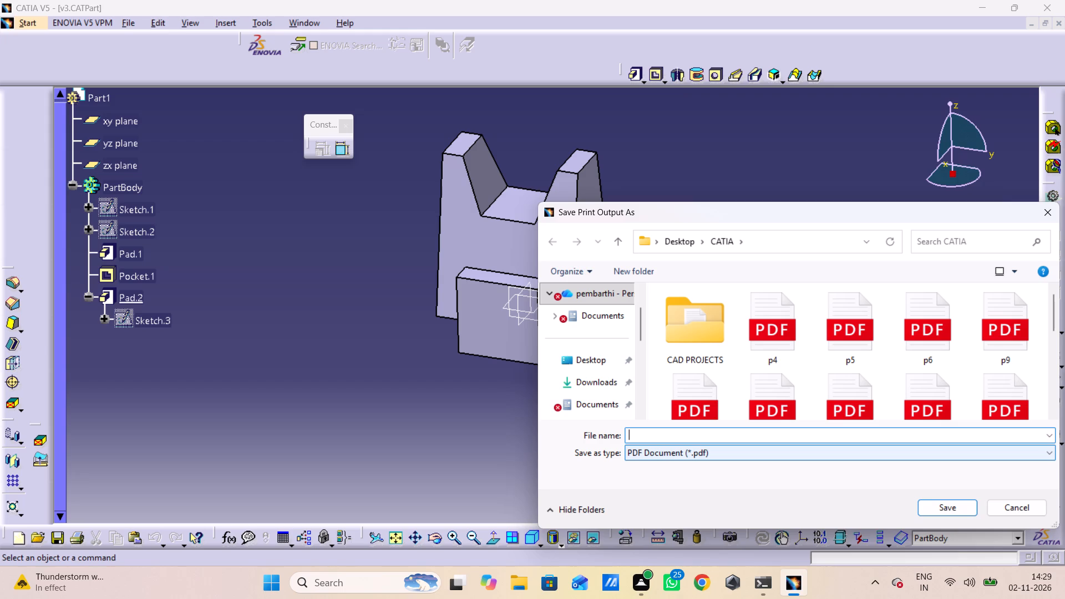
pyautogui.press('v')
pyautogui.press('3')
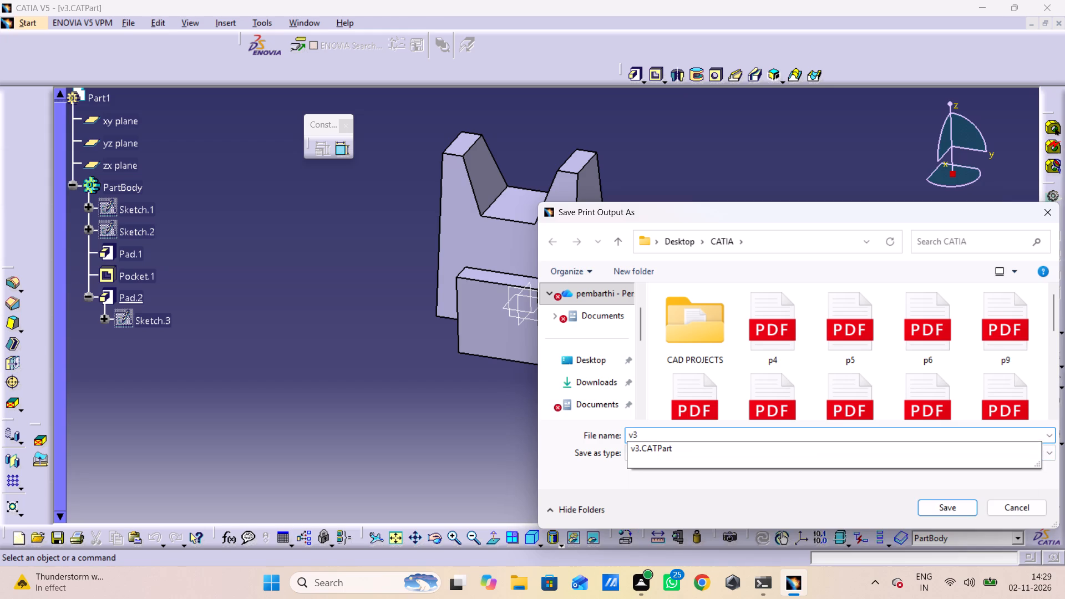
pyautogui.click(948, 508)
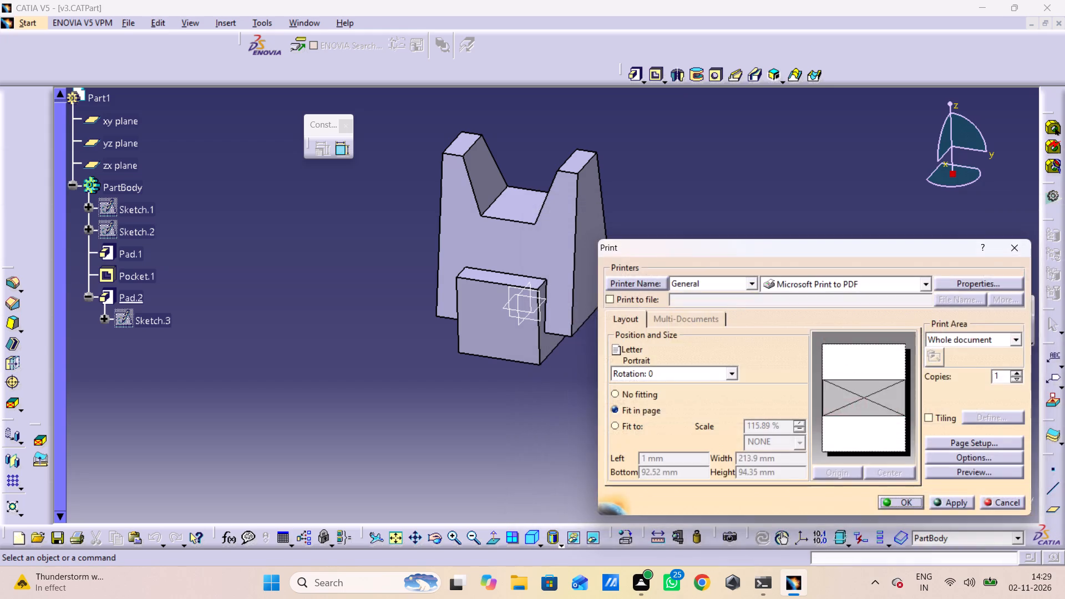